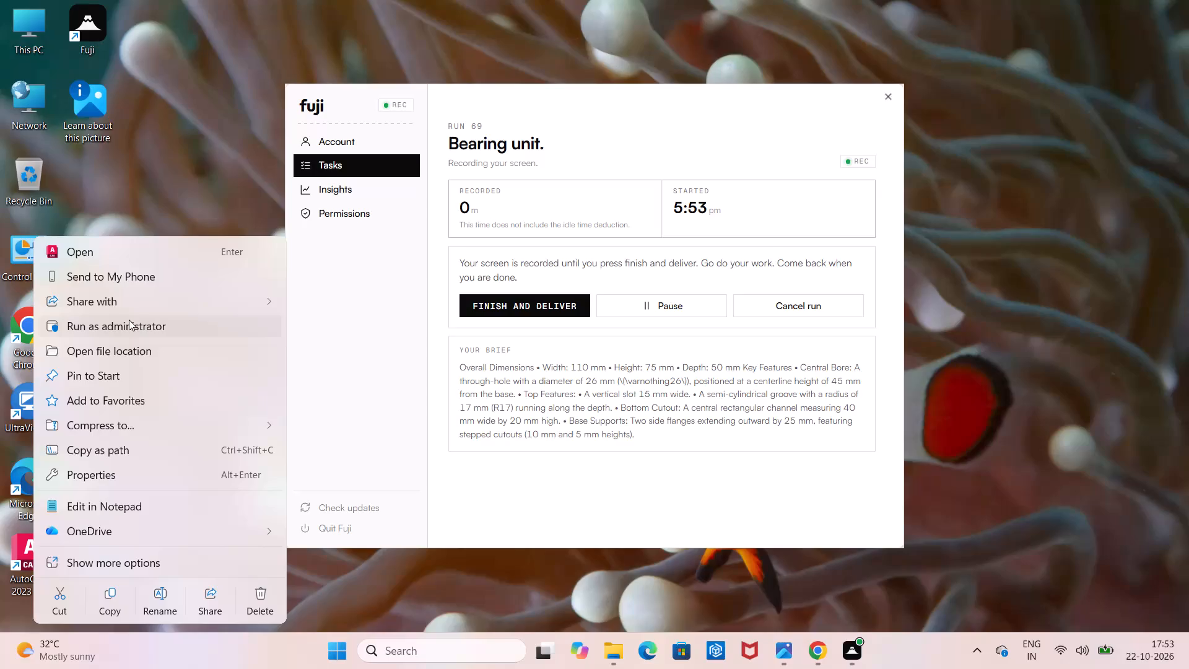
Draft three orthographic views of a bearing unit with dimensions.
Launch AutoCAD 2023 and create a new drawing from the acadiso.dwt template.
click(176, 255)
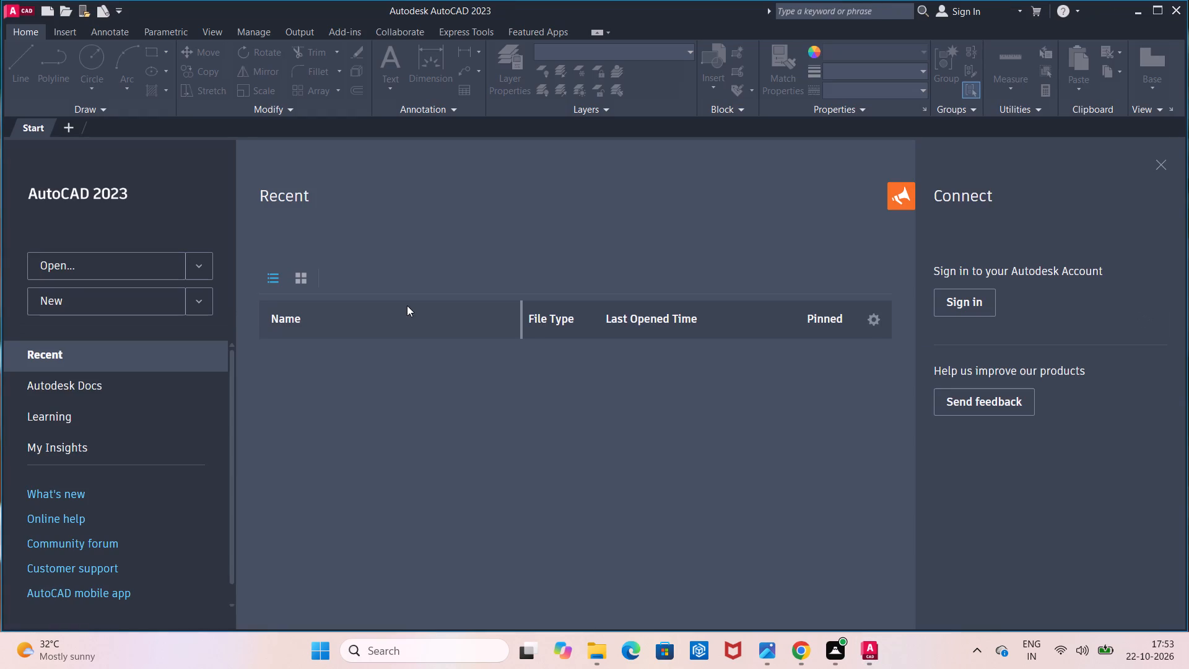
click(181, 312)
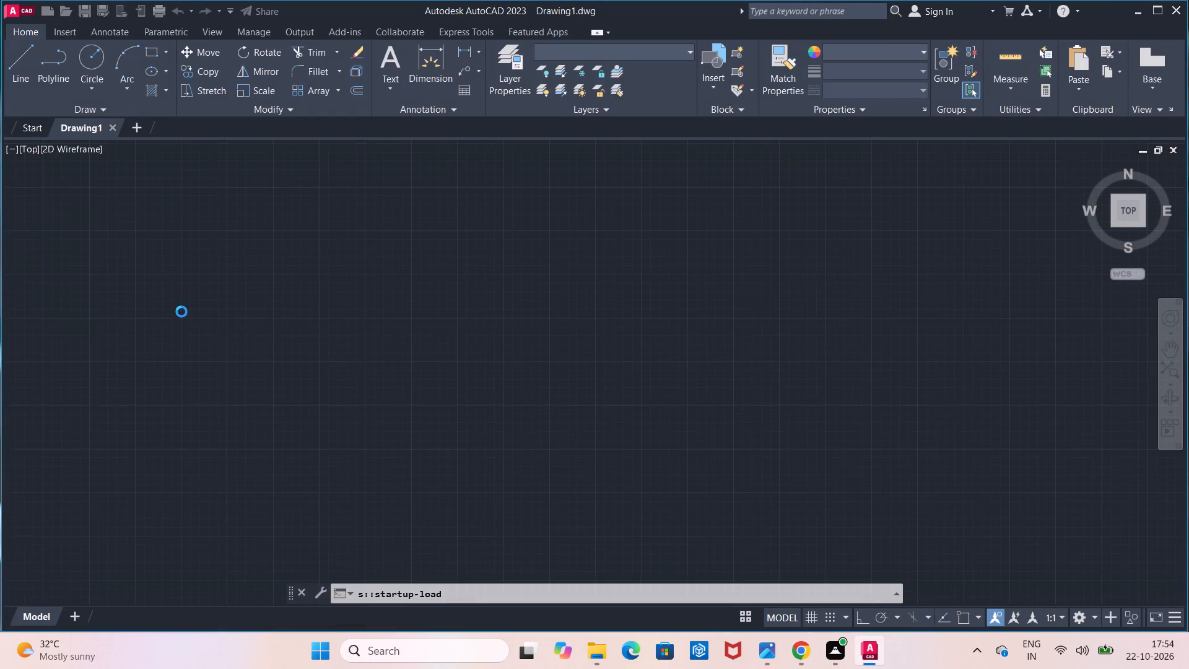
Turn on log file recording for the drawing with the LOGFILEON command.
click(691, 602)
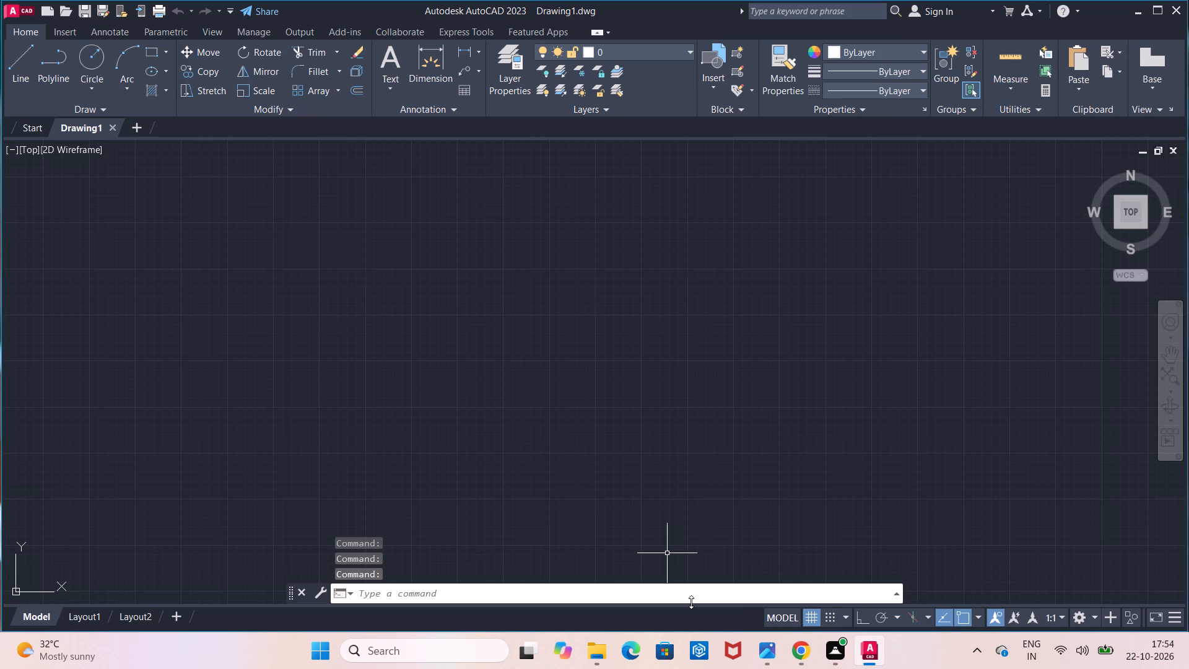
text(lolg)
key(BackSpace)
key(BackSpace)
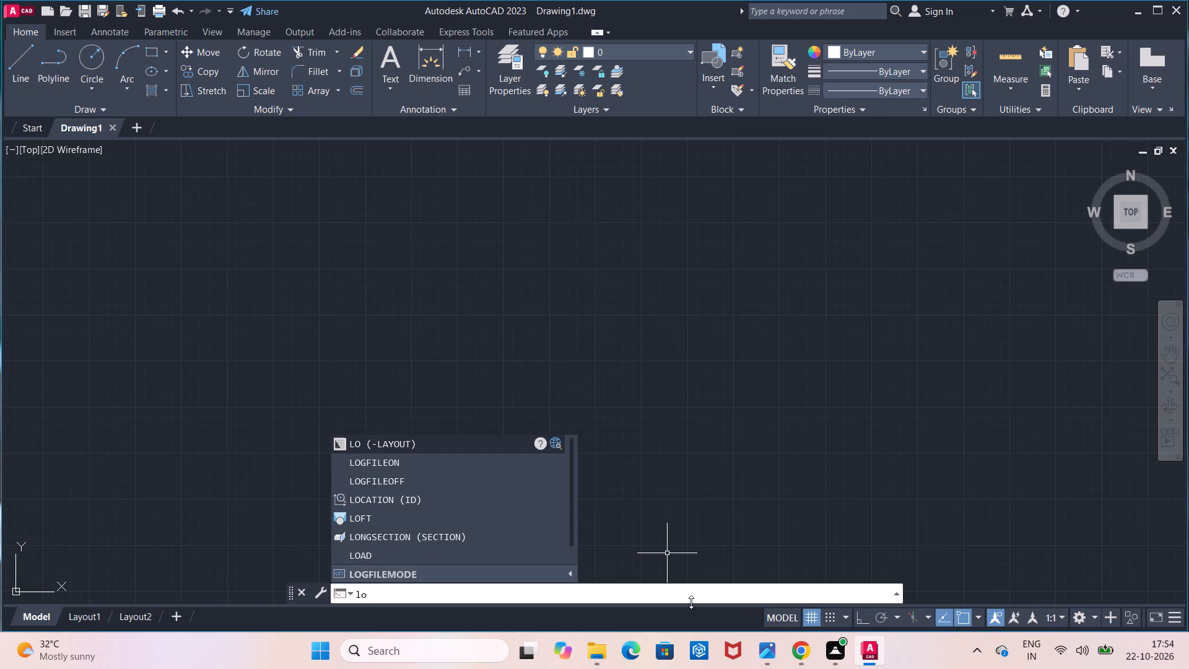
text(gf)
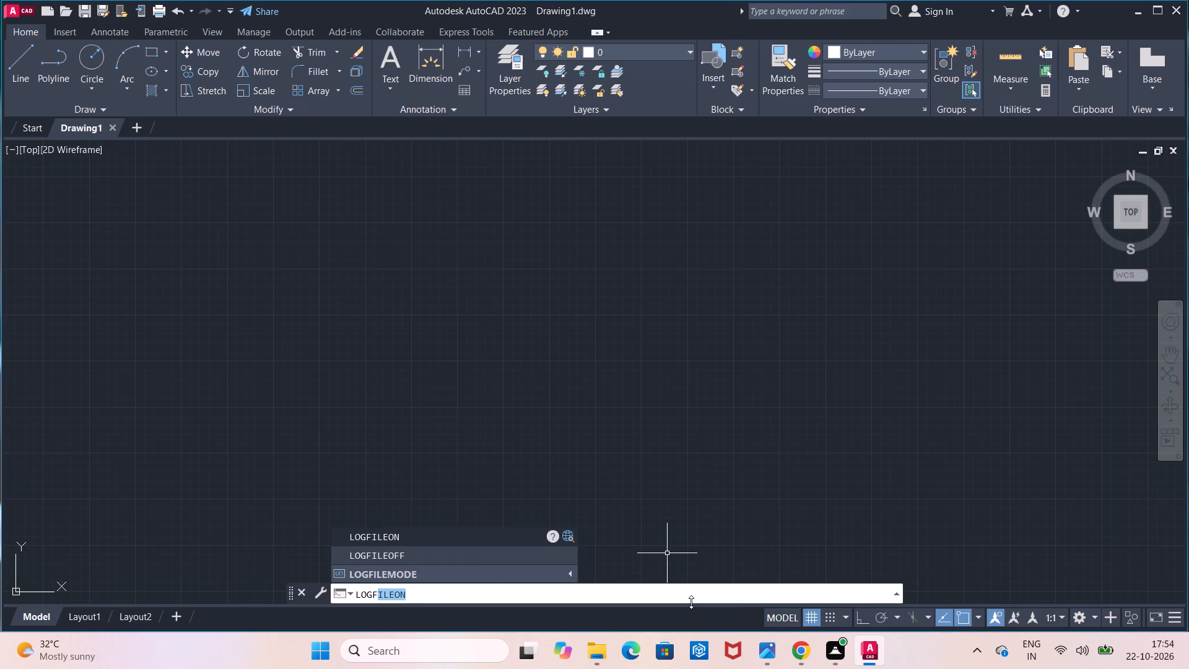
click(468, 535)
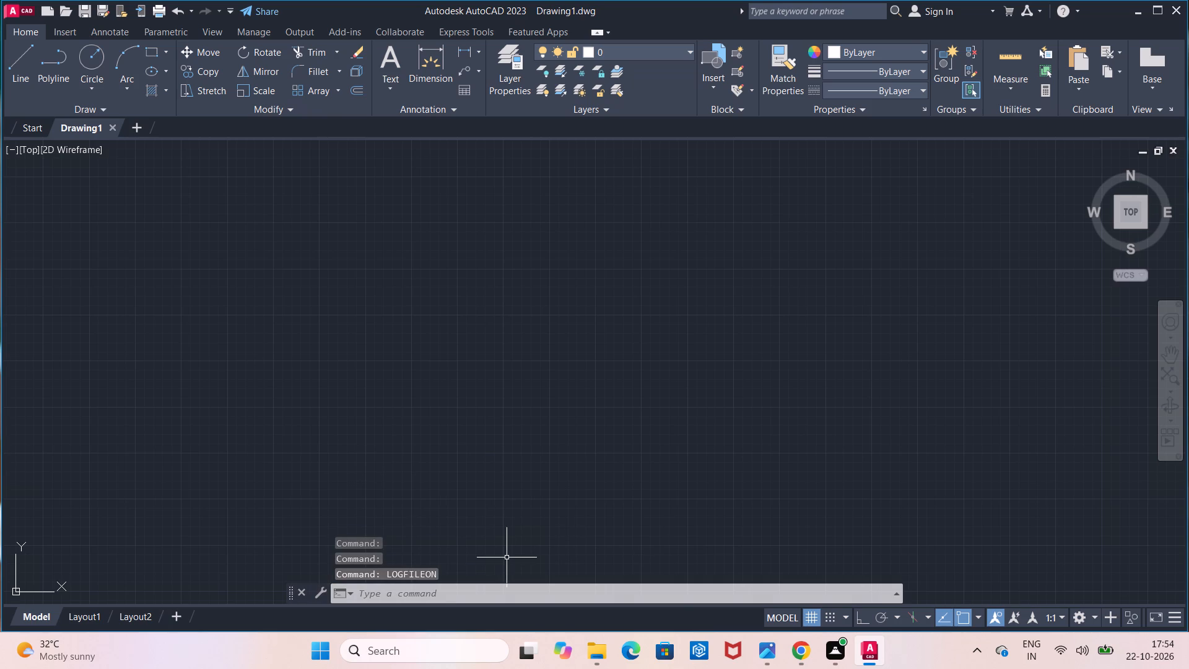
Configure the drawing units with a length precision of 0, keeping decimal lengths and millimetres.
click(443, 601)
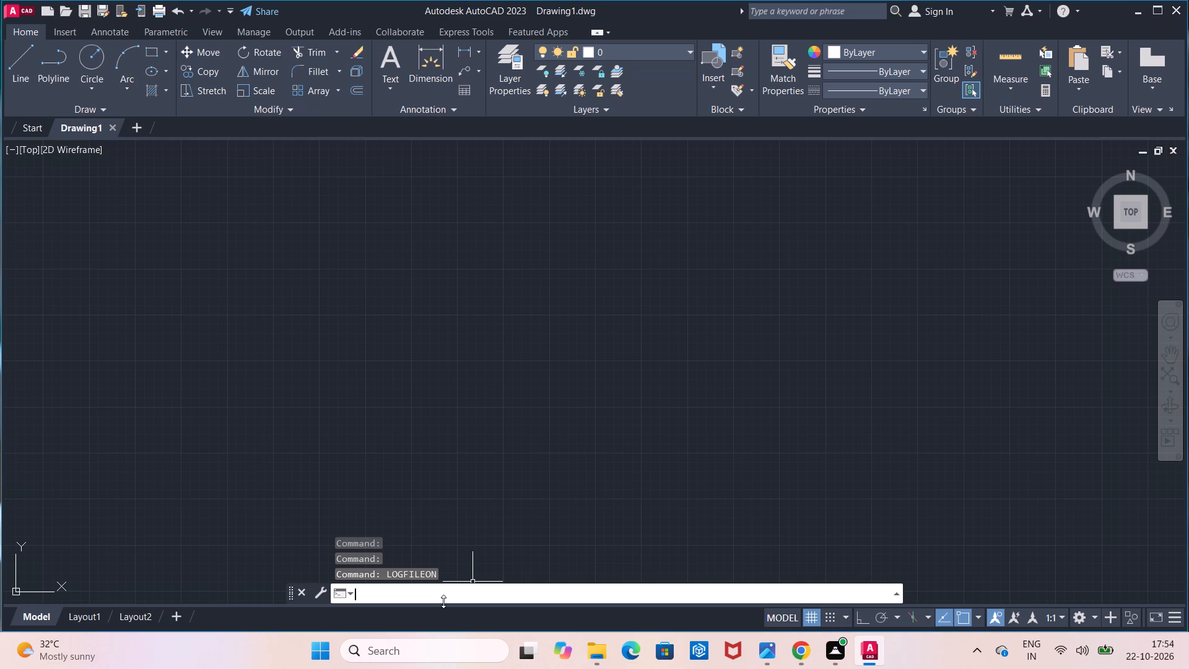
text(units)
key(Return)
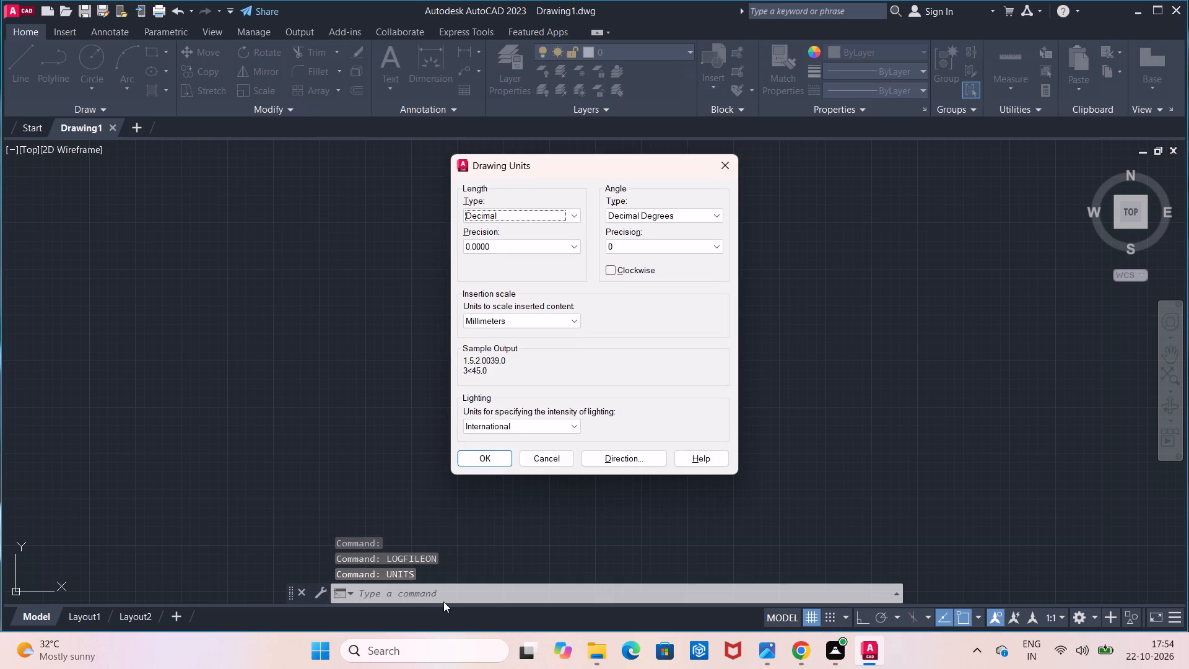
click(517, 252)
click(515, 263)
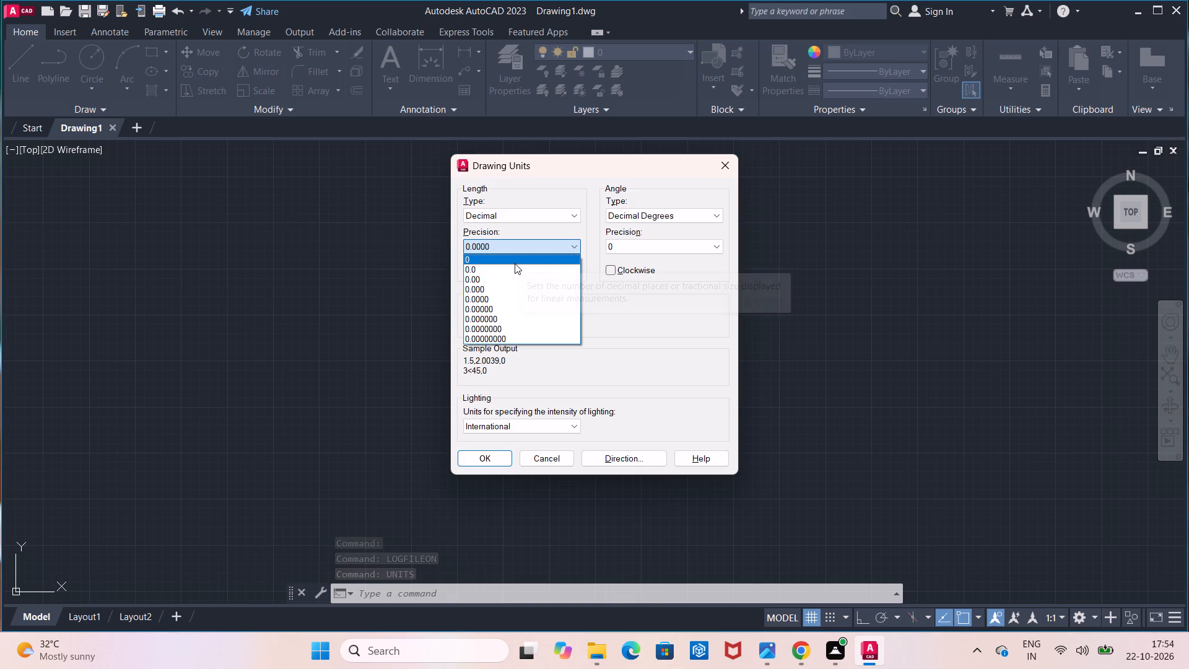
click(470, 459)
Modify the ISO-25 dimension style to use a text height of 6 and ISO standard text alignment.
click(482, 590)
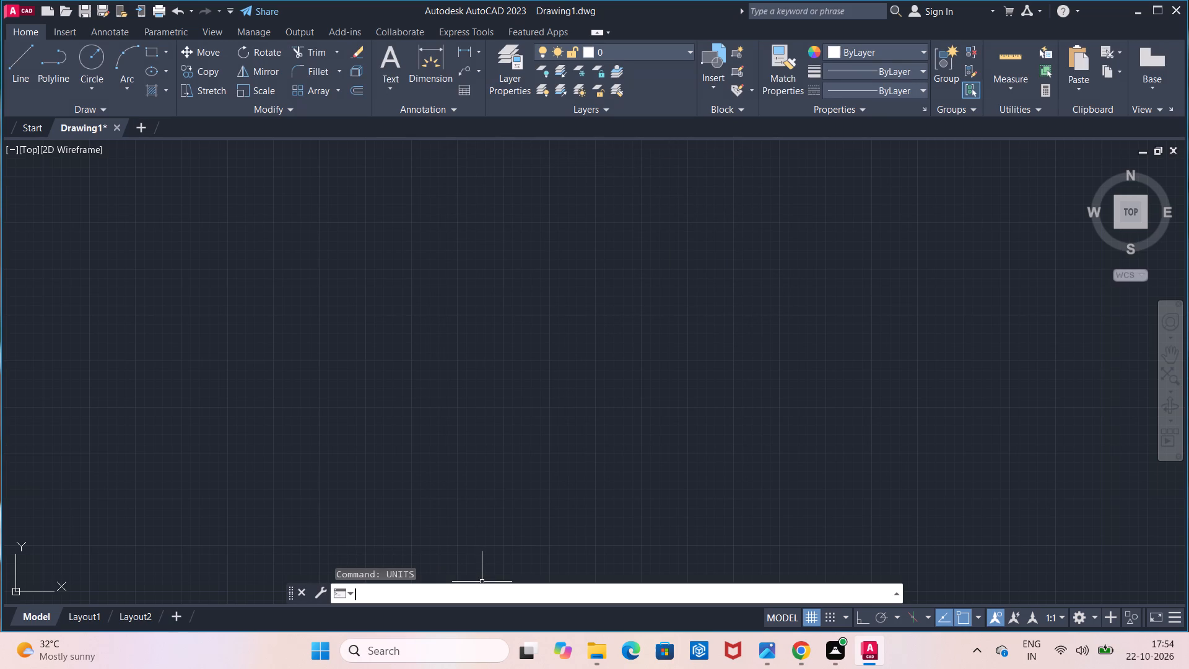
key(d)
key(Return)
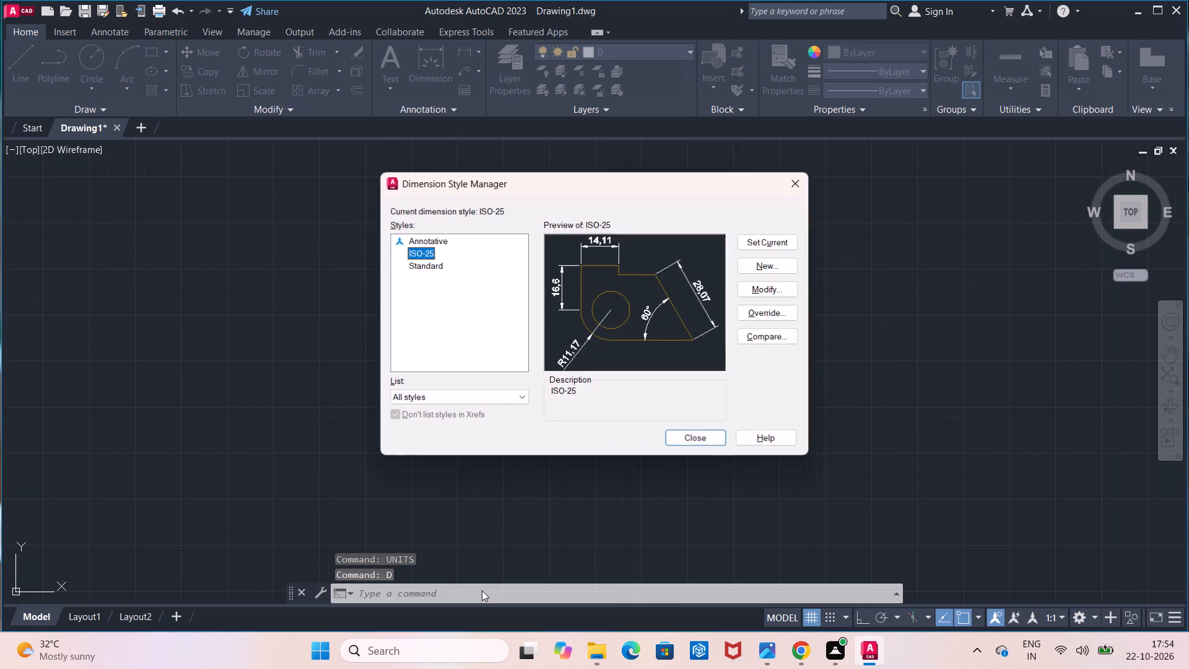
click(744, 291)
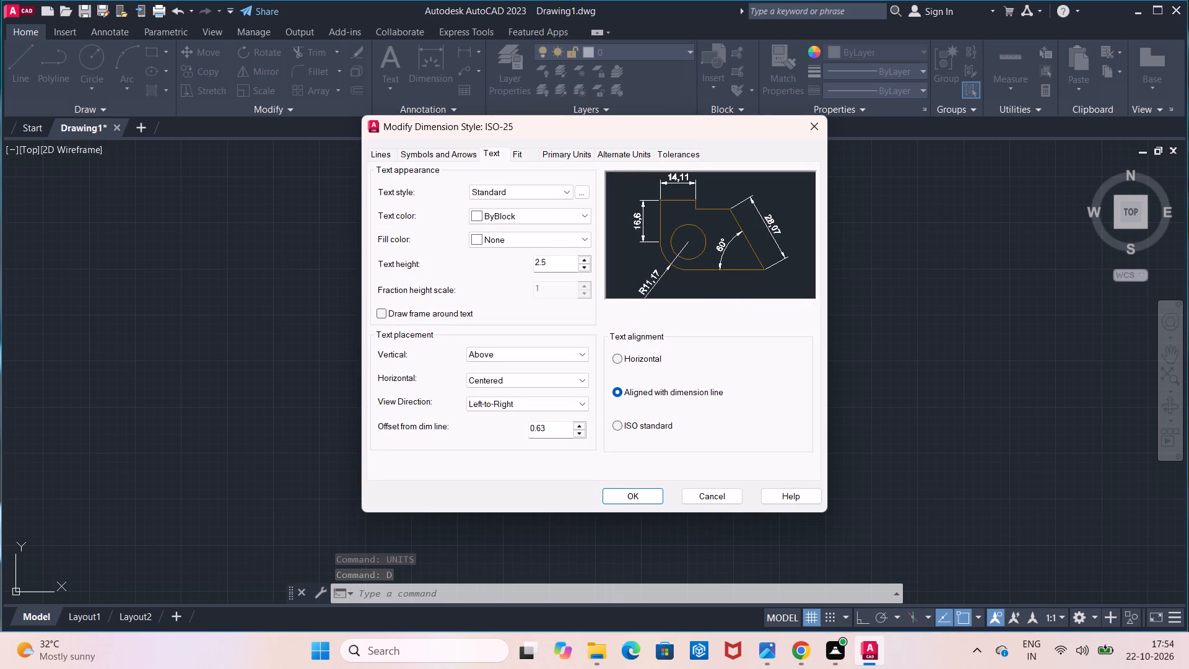
click(546, 263)
key(BackSpace)
key(BackSpace)
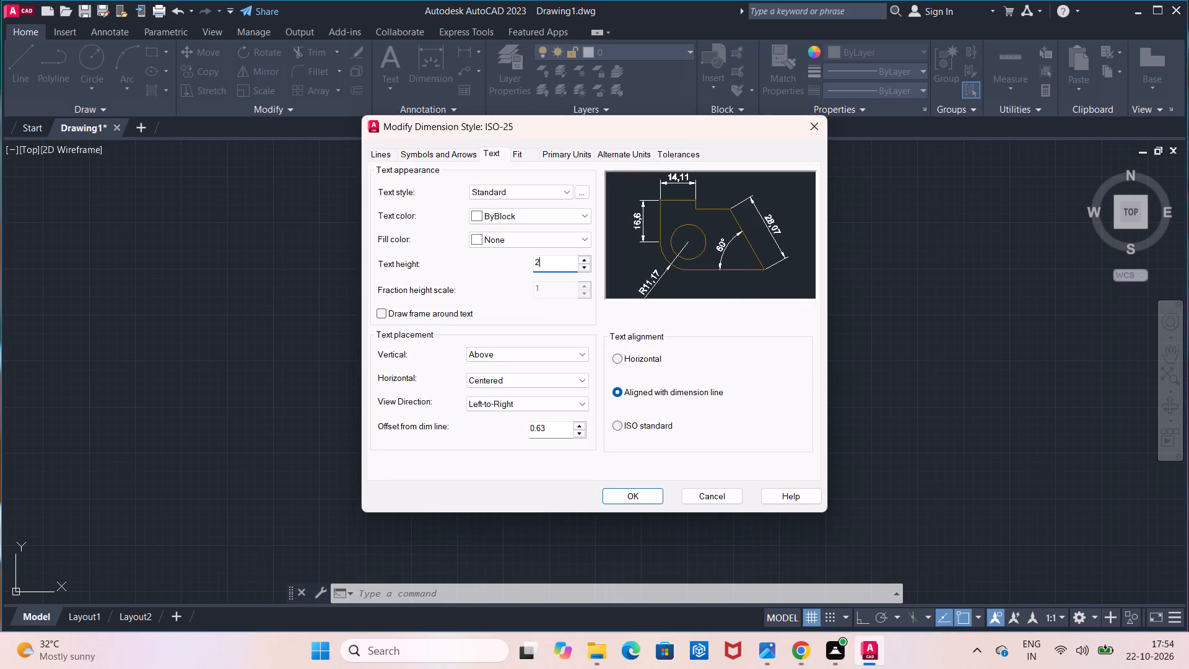
key(6)
key(BackSpace)
key(BackSpace)
key(6)
click(674, 428)
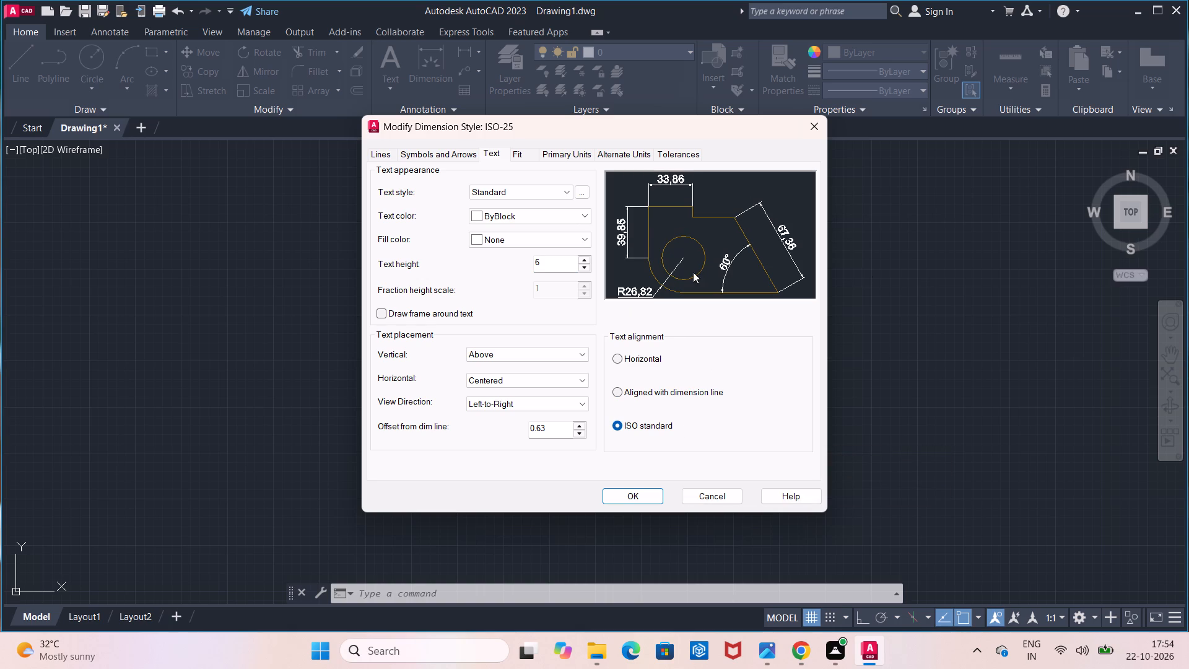
Set the ISO-25 style's linear dimension precision to 0, make the style current and close the style manager.
click(555, 152)
click(532, 204)
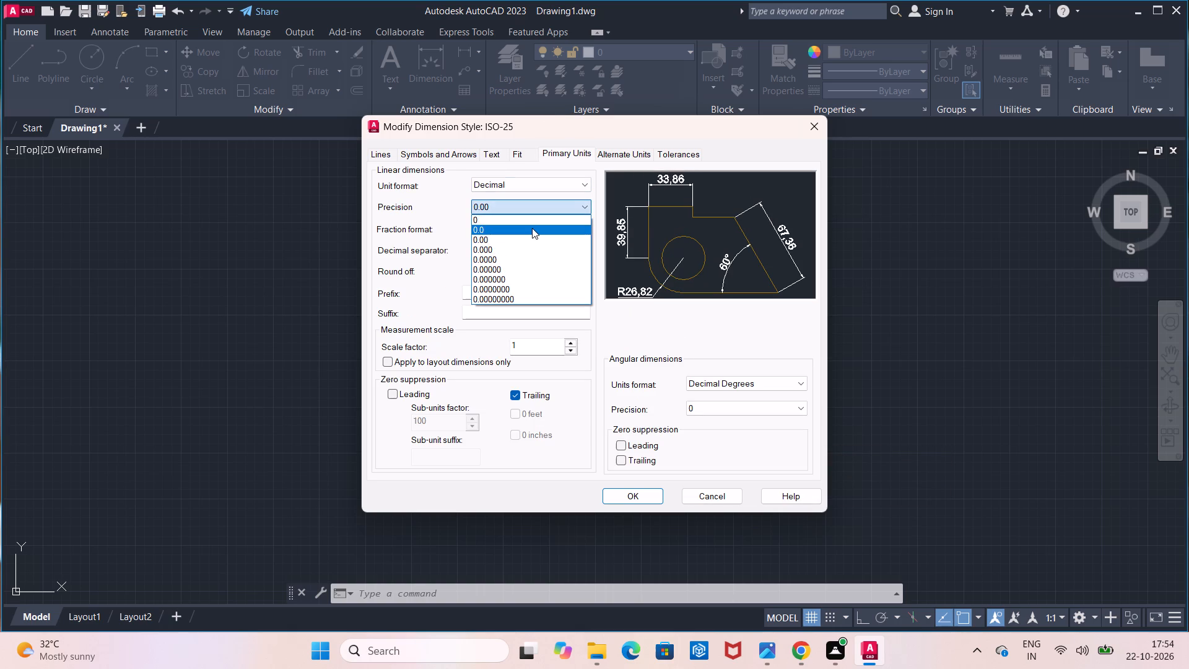
click(533, 214)
click(533, 214)
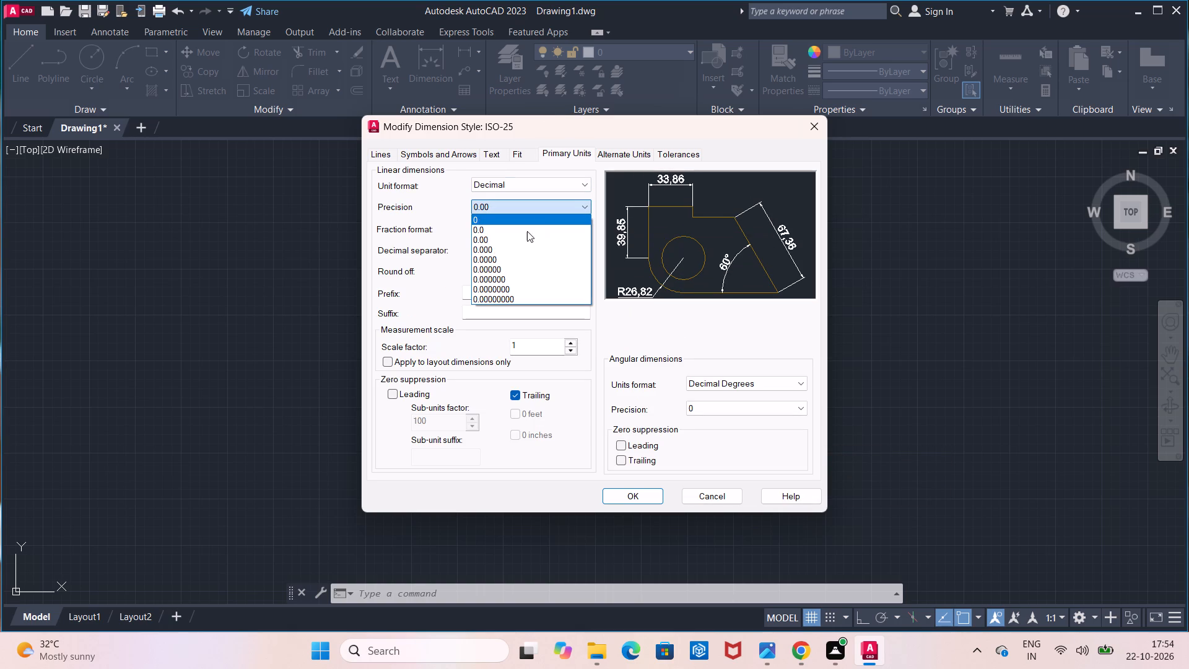
click(526, 219)
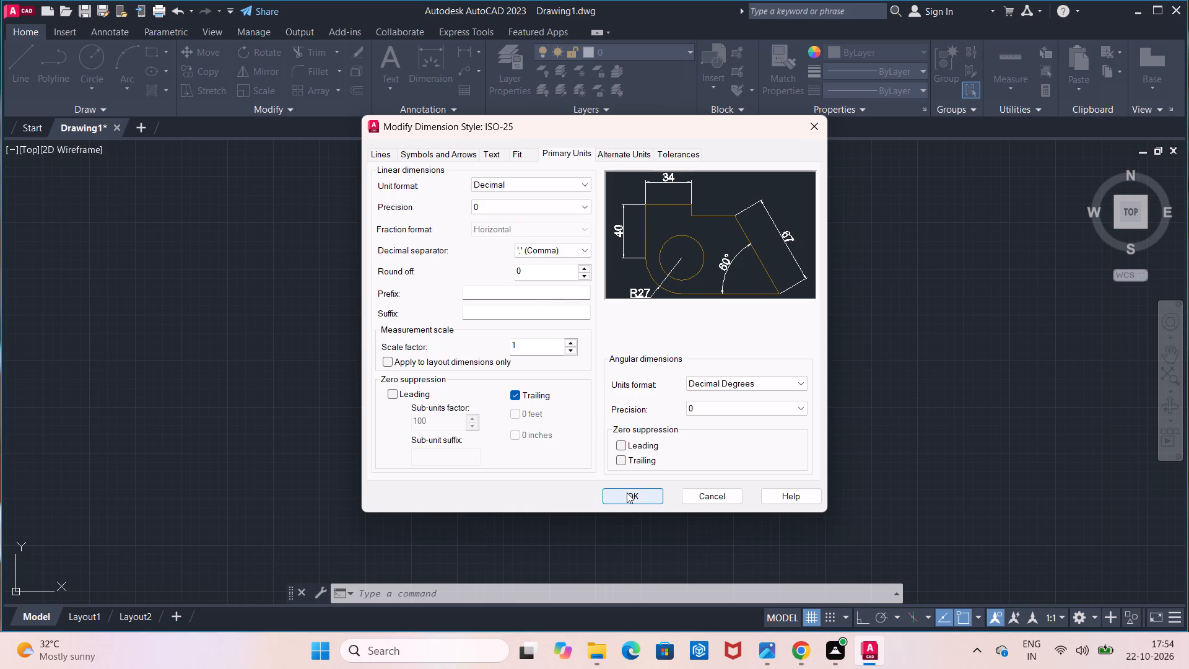
click(627, 492)
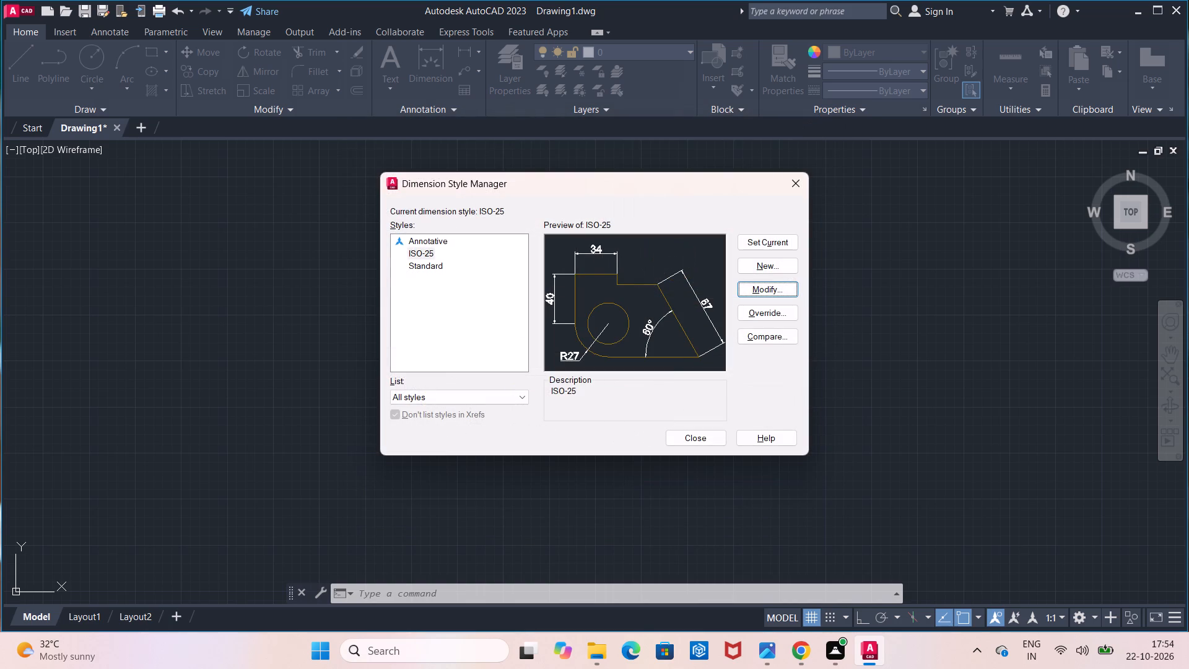
click(763, 242)
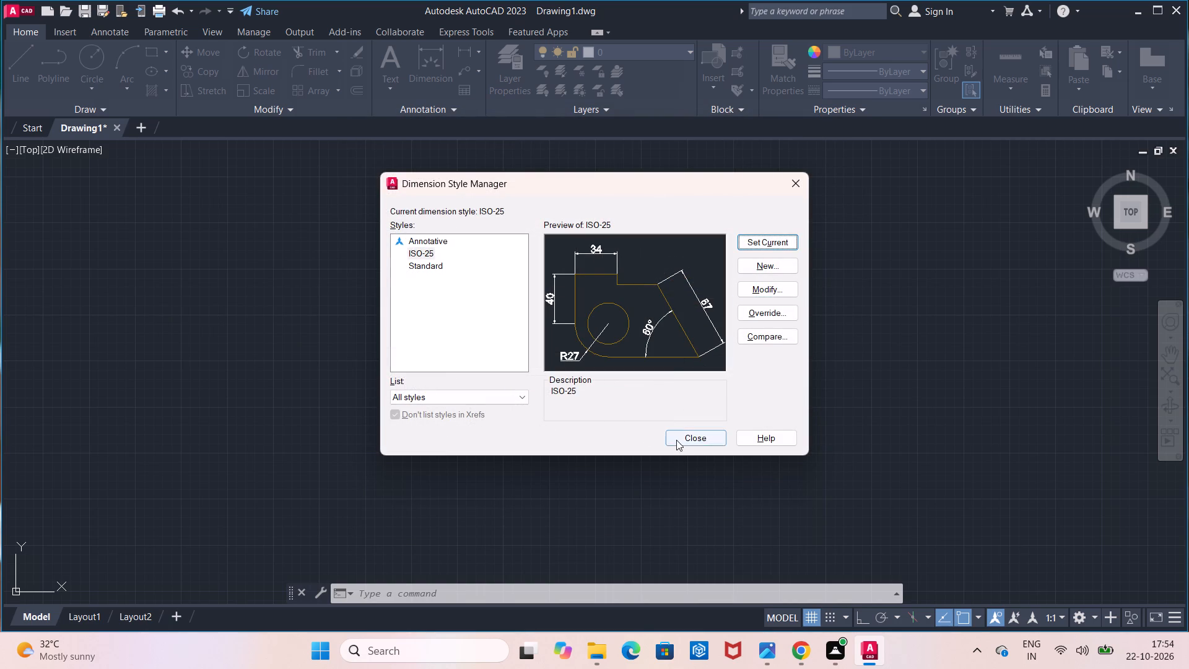
click(676, 440)
Set the model space limits from 0,0 to 100,100.
click(474, 585)
text(lim)
key(Return)
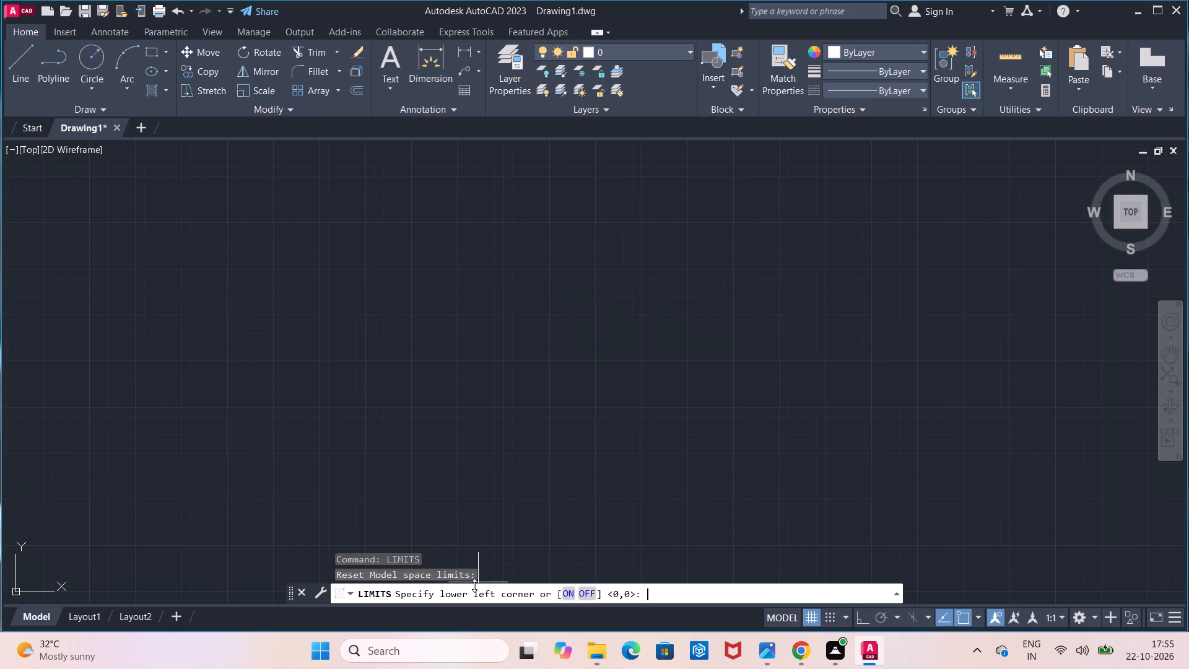
text(0,o)
key(BackSpace)
key(0)
key(Return)
text(100)
text(,100)
key(Return)
key(z)
key(Return)
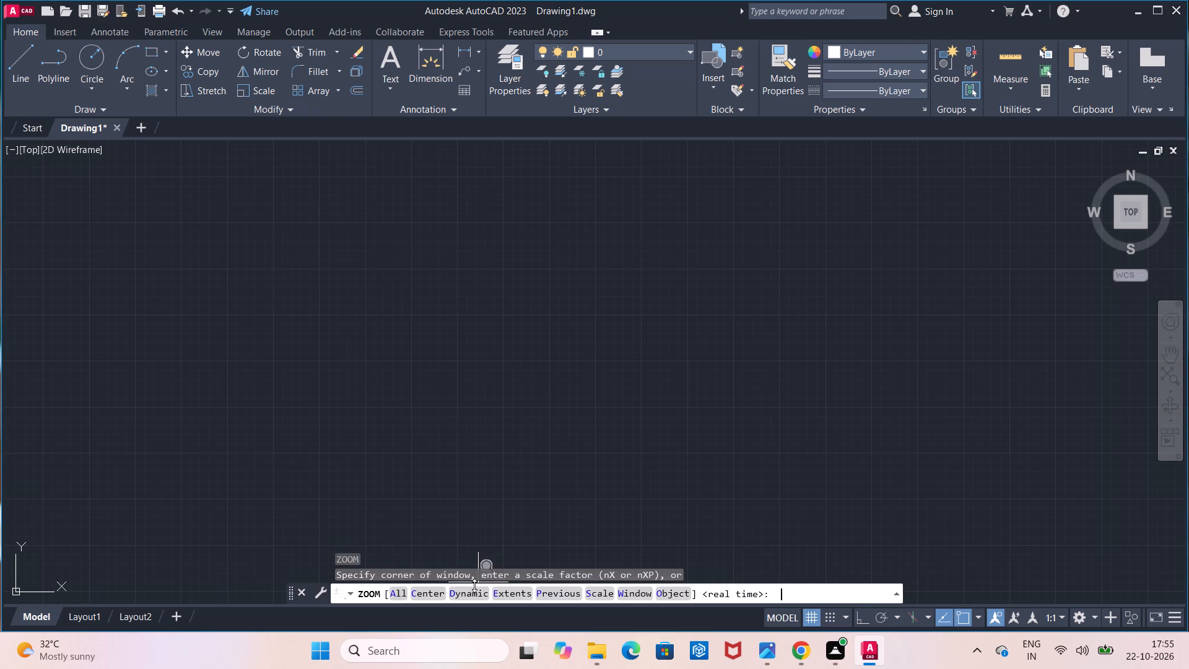
key(a)
key(Return)
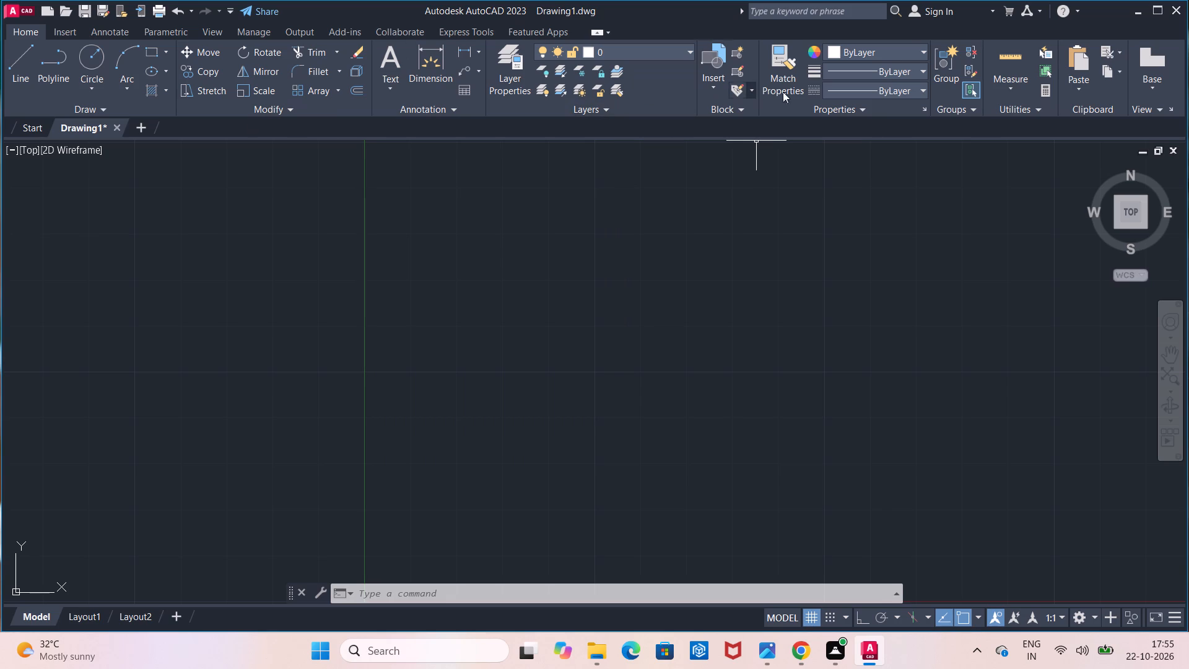
Load the CENTER2 linetype from acadiso.lin into the drawing.
click(848, 89)
click(847, 175)
click(877, 96)
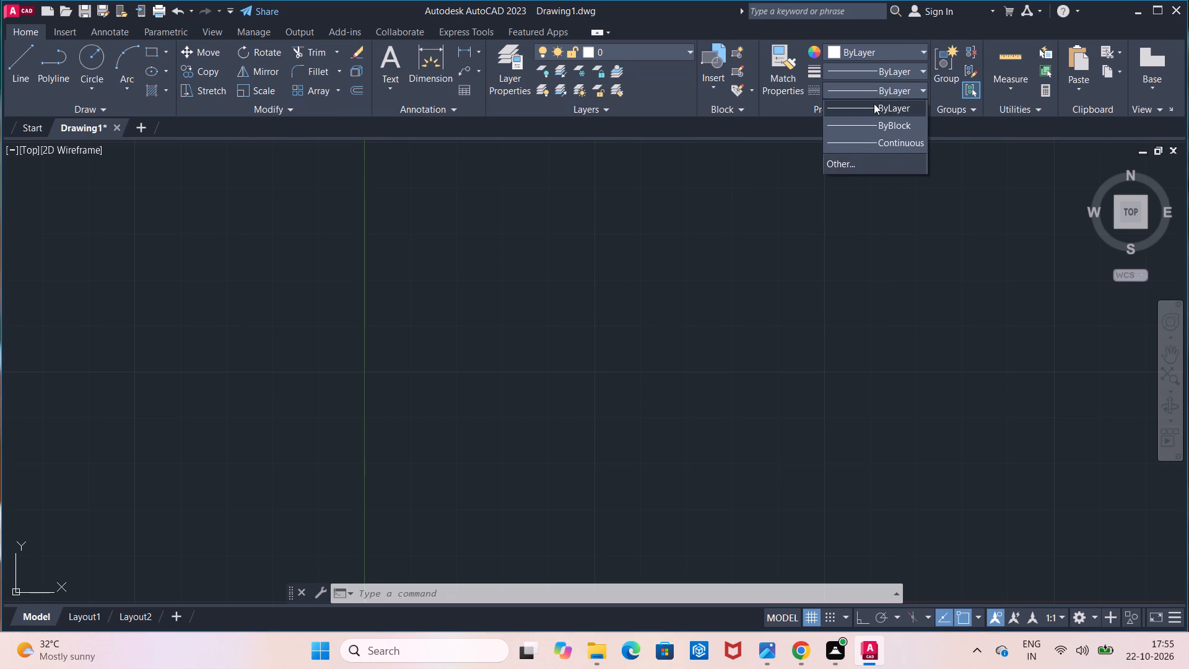
click(860, 162)
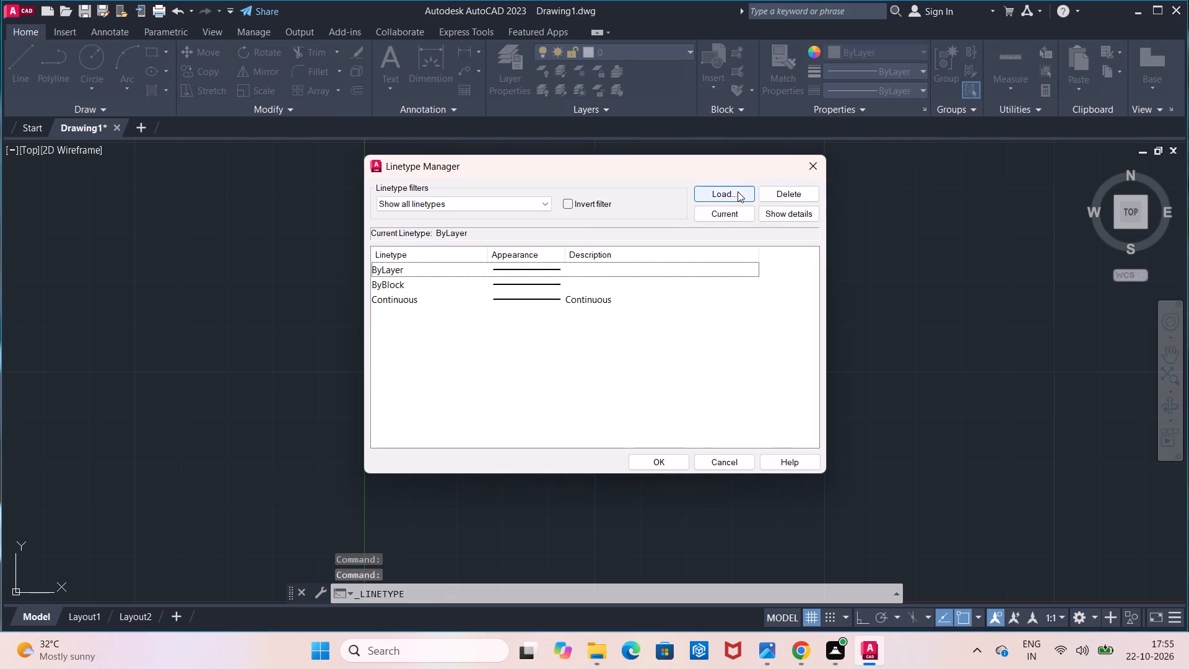
click(738, 191)
scroll(653, 232, down, 2)
scroll(616, 334, down, 1)
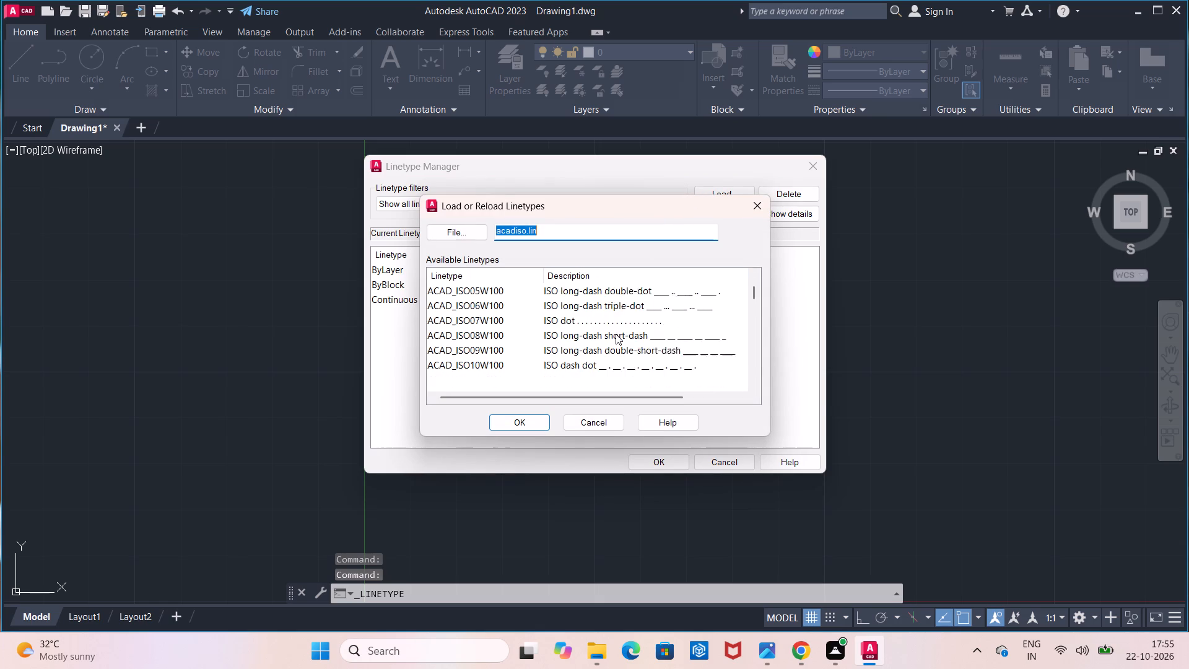
scroll(616, 334, down, 3)
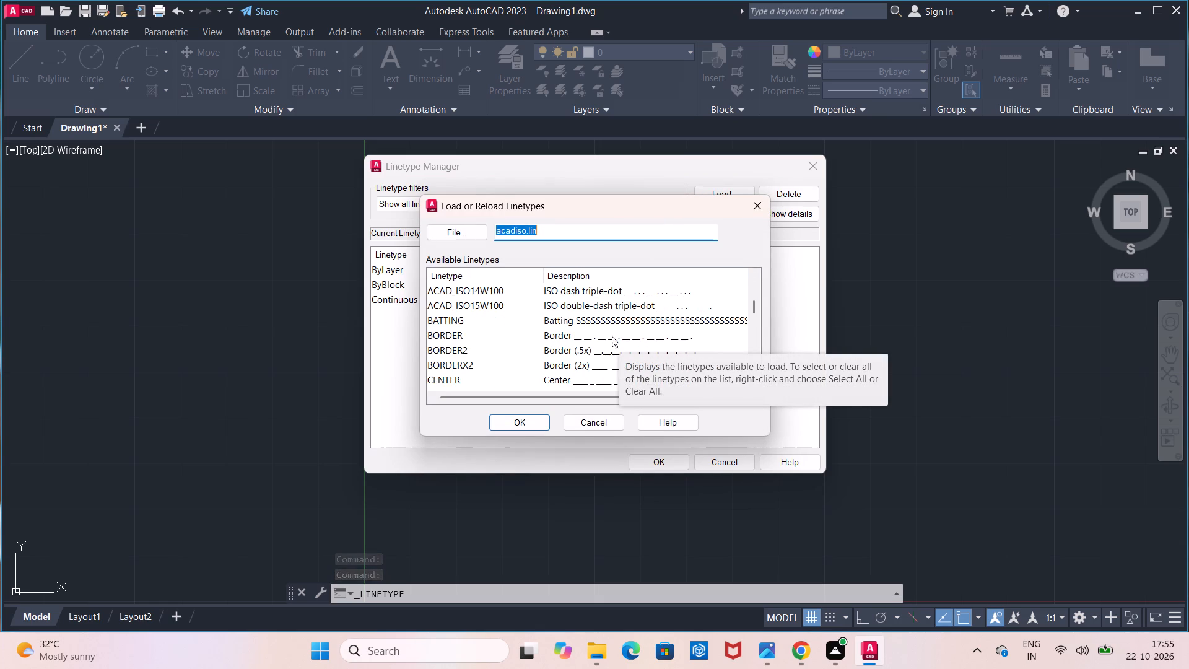
scroll(604, 348, down, 2)
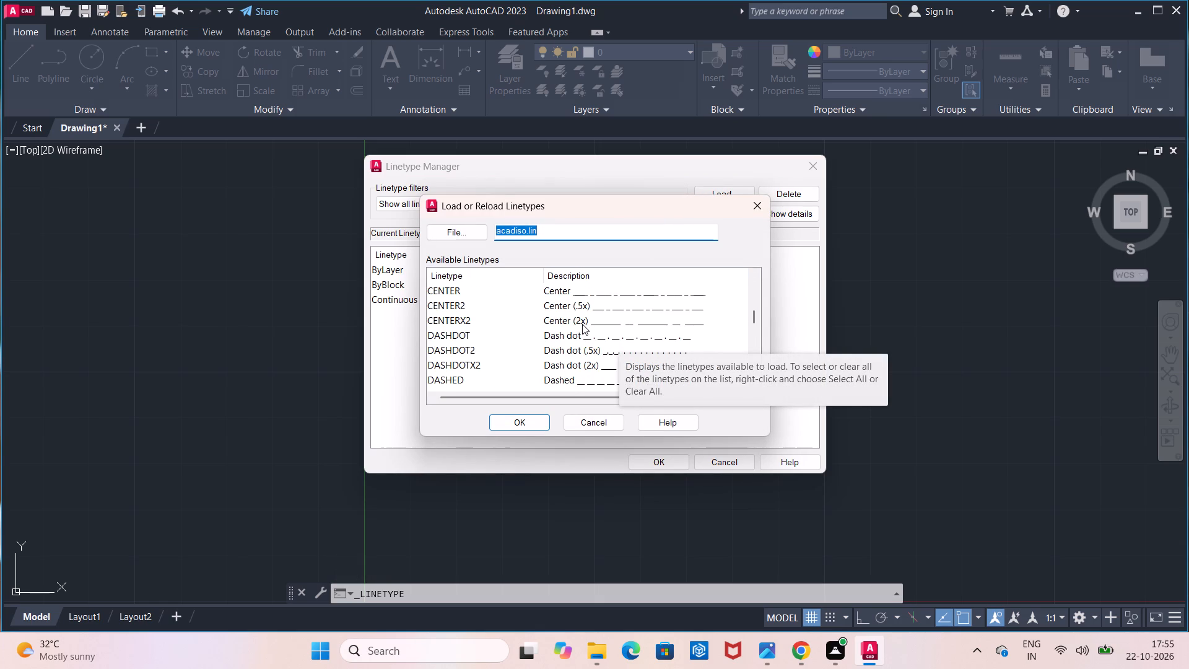
click(580, 308)
click(540, 426)
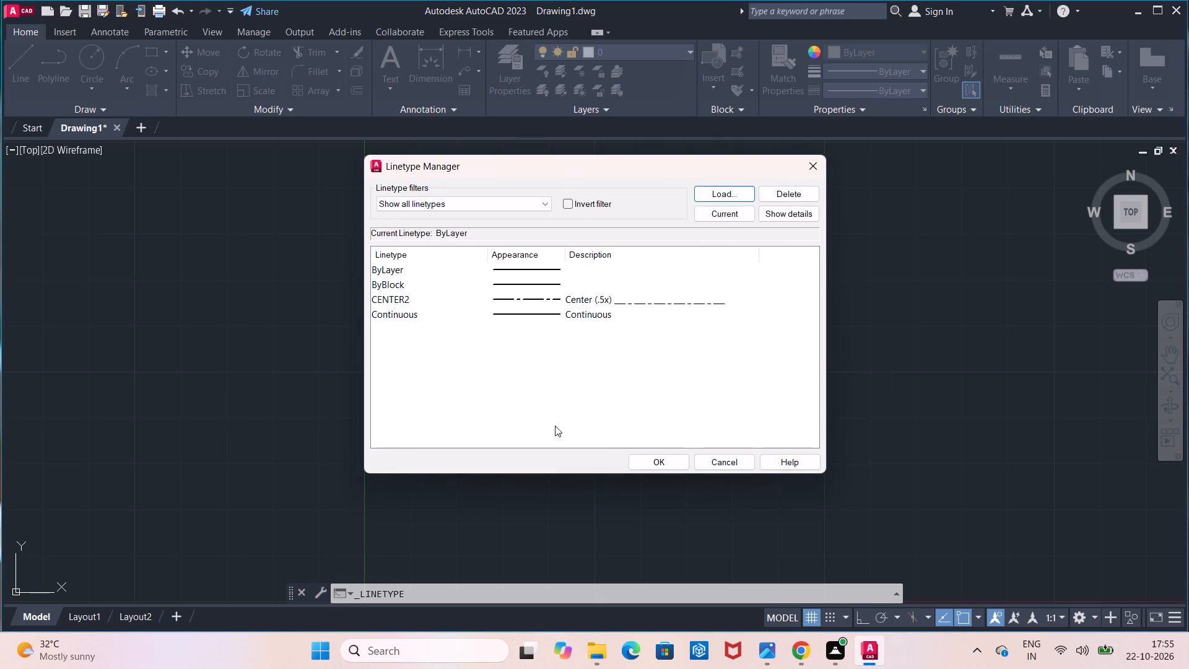
click(643, 462)
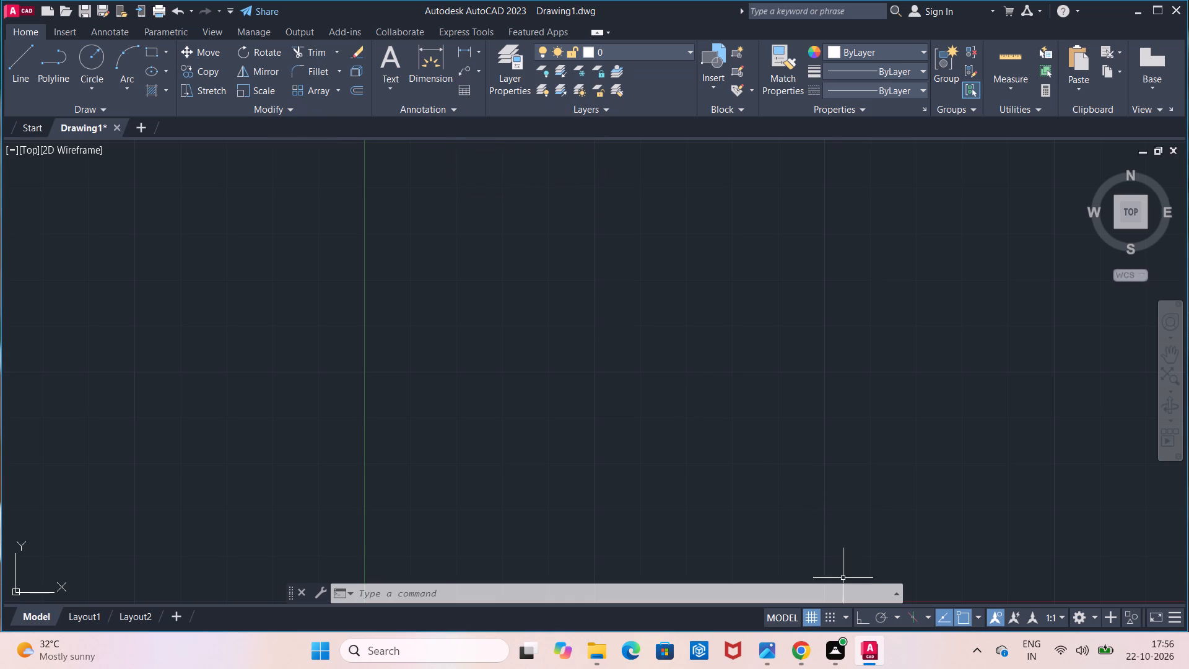
Turn on Ortho mode and draw a 110 mm horizontal base line starting at about 26,26.
click(857, 619)
click(14, 61)
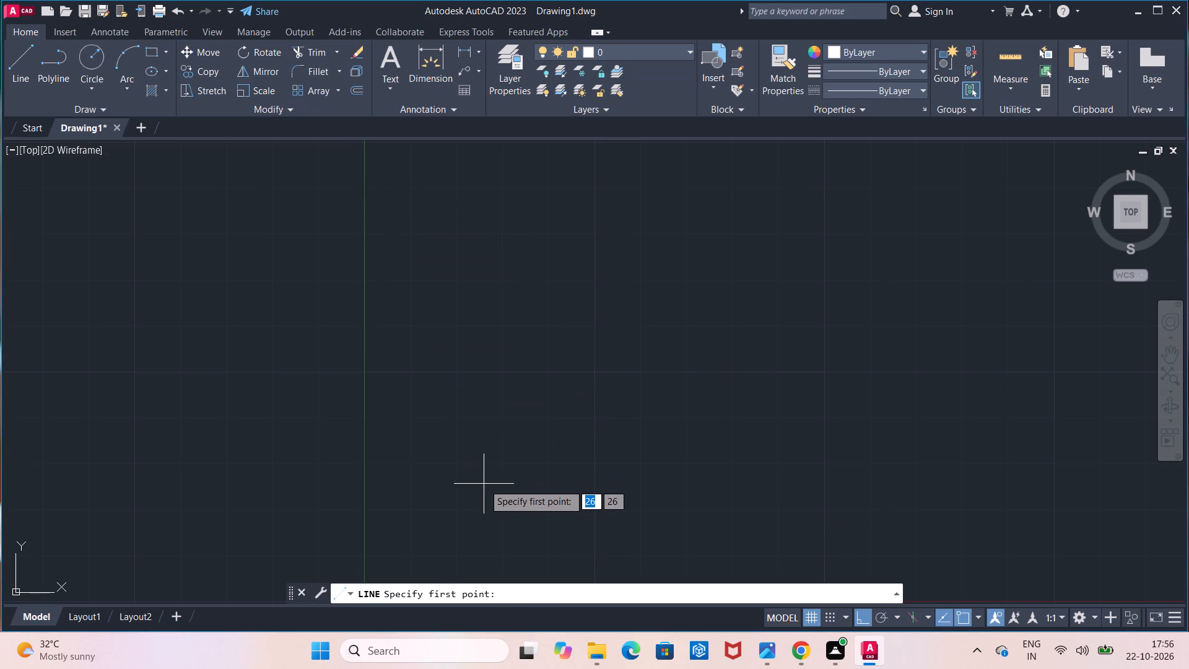
click(484, 484)
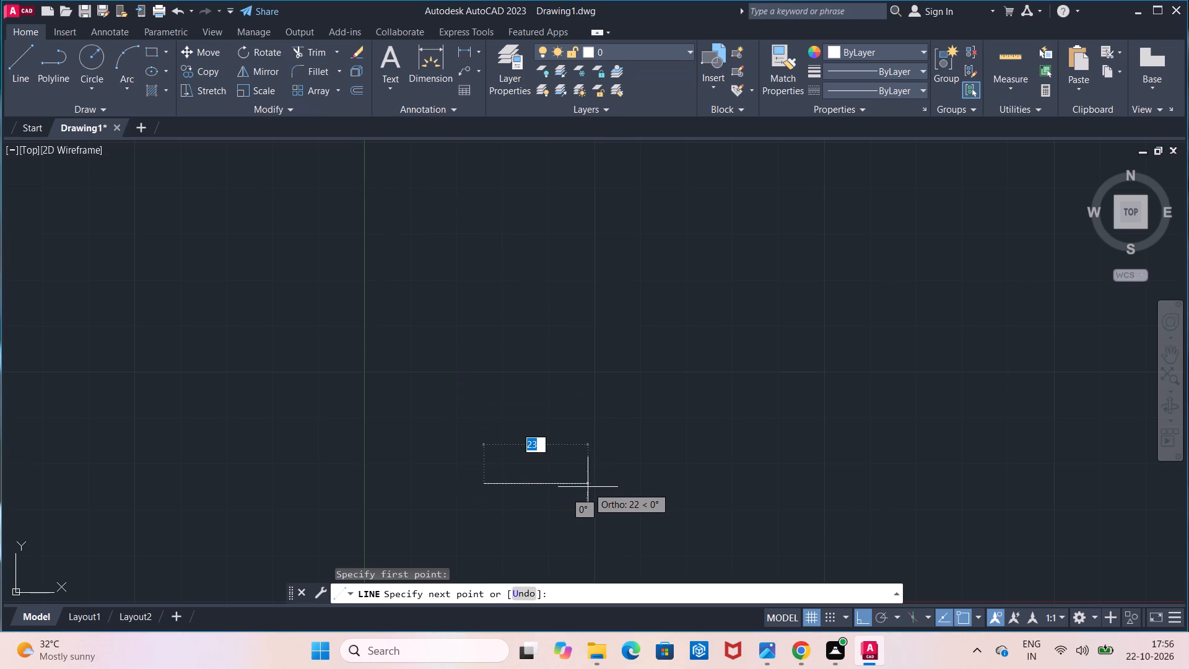
text(11)
key(0)
key(Return)
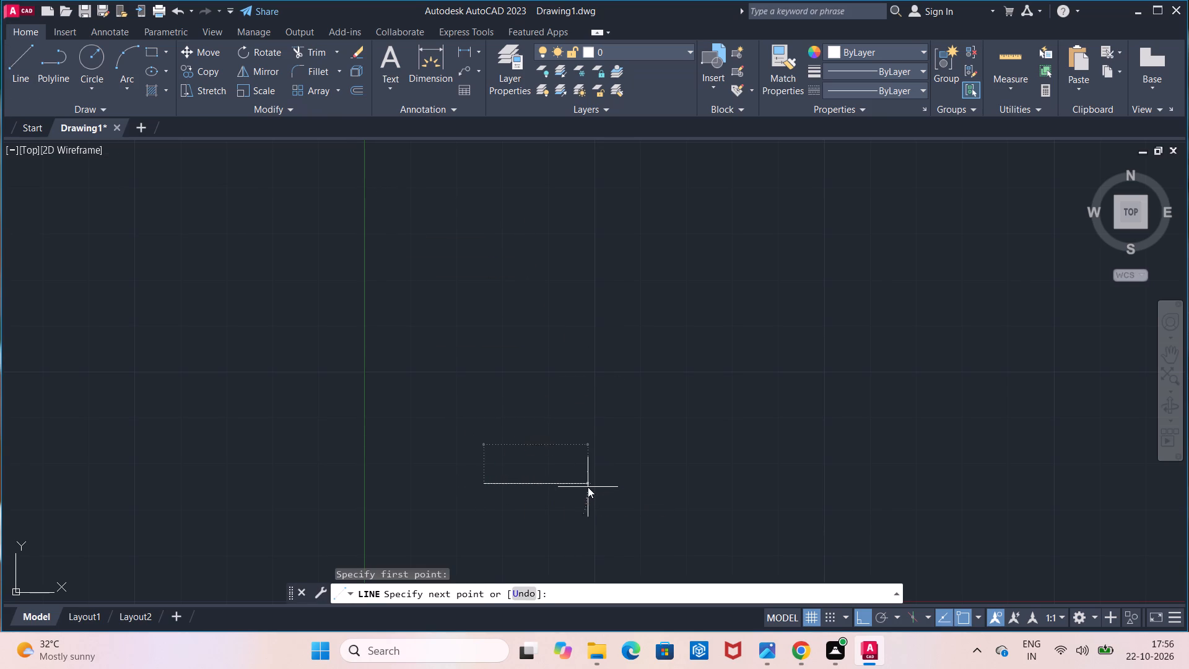
key(Escape)
scroll(588, 487, down, 1)
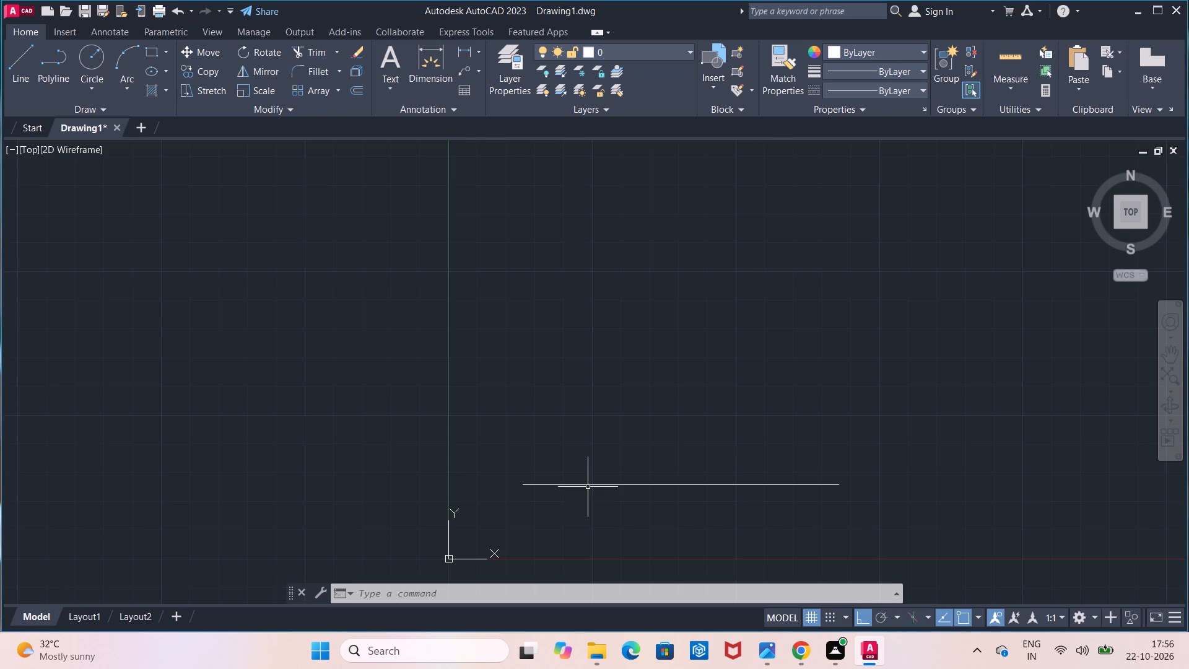
From the base line's left end, draw the notched side with lines 10 up, 5 right, 30 up, 5 left and 10 up.
click(18, 74)
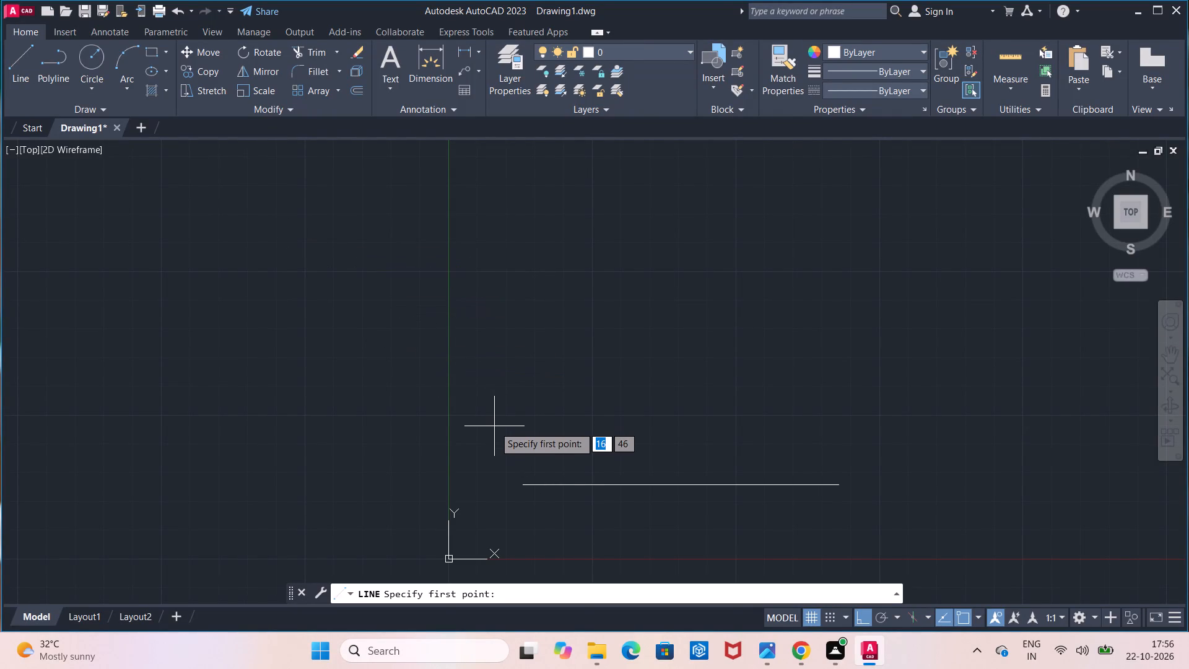
click(525, 481)
key(1)
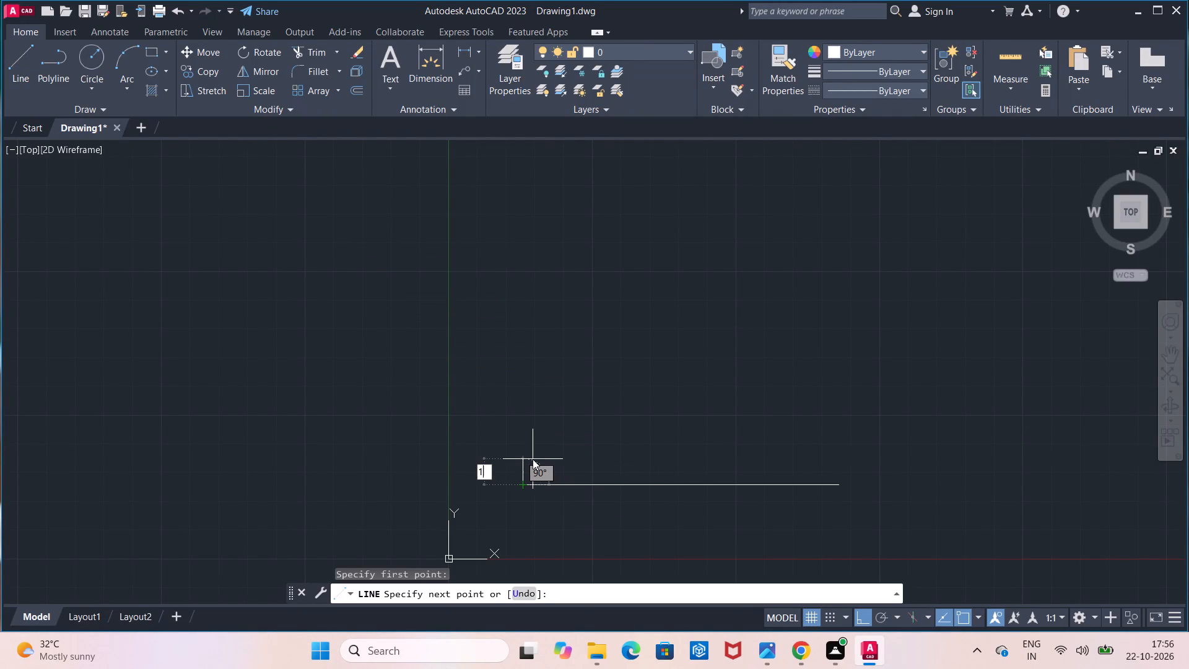
key(0)
key(Return)
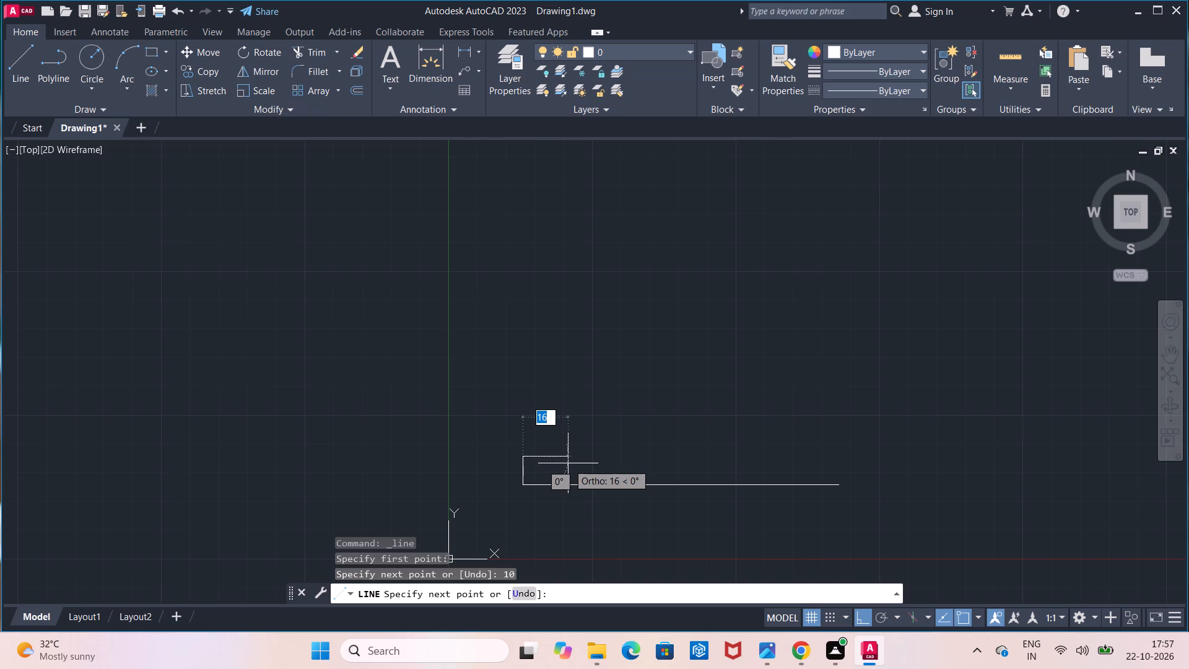
key(5)
key(Return)
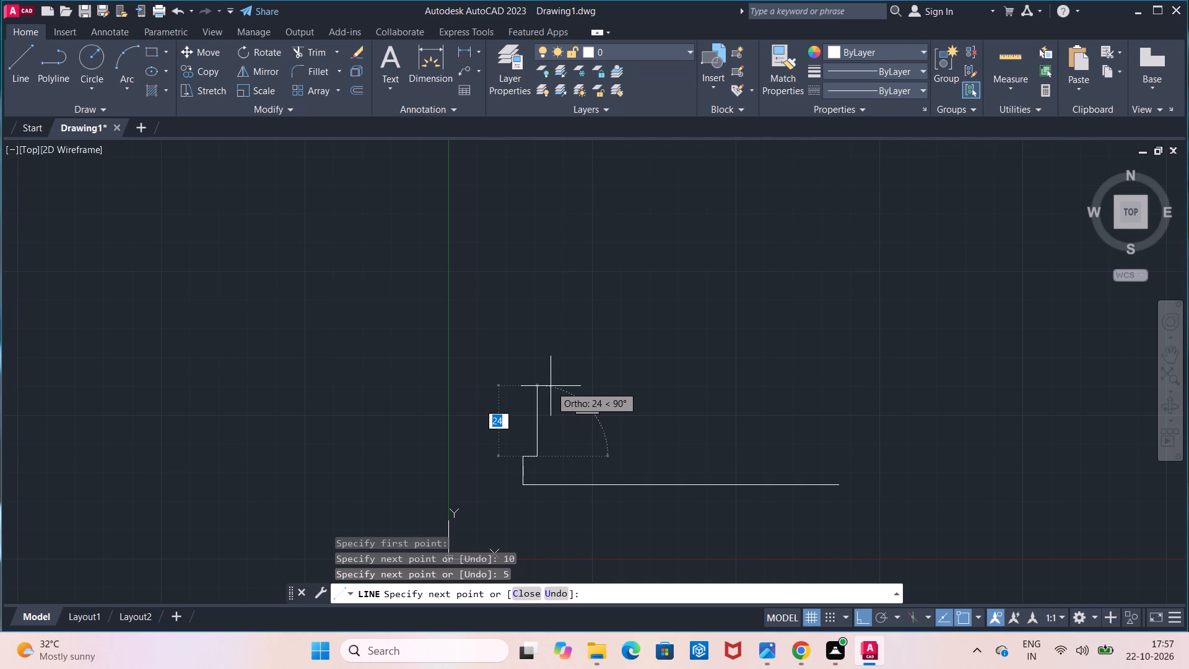
key(3)
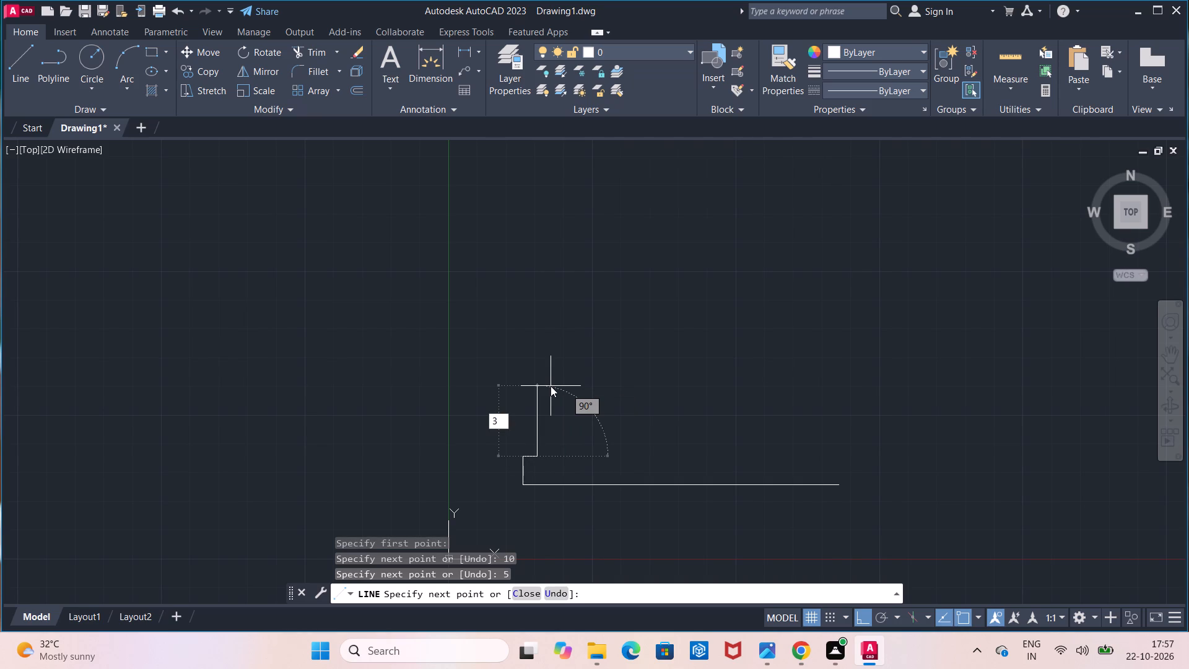
key(0)
key(Return)
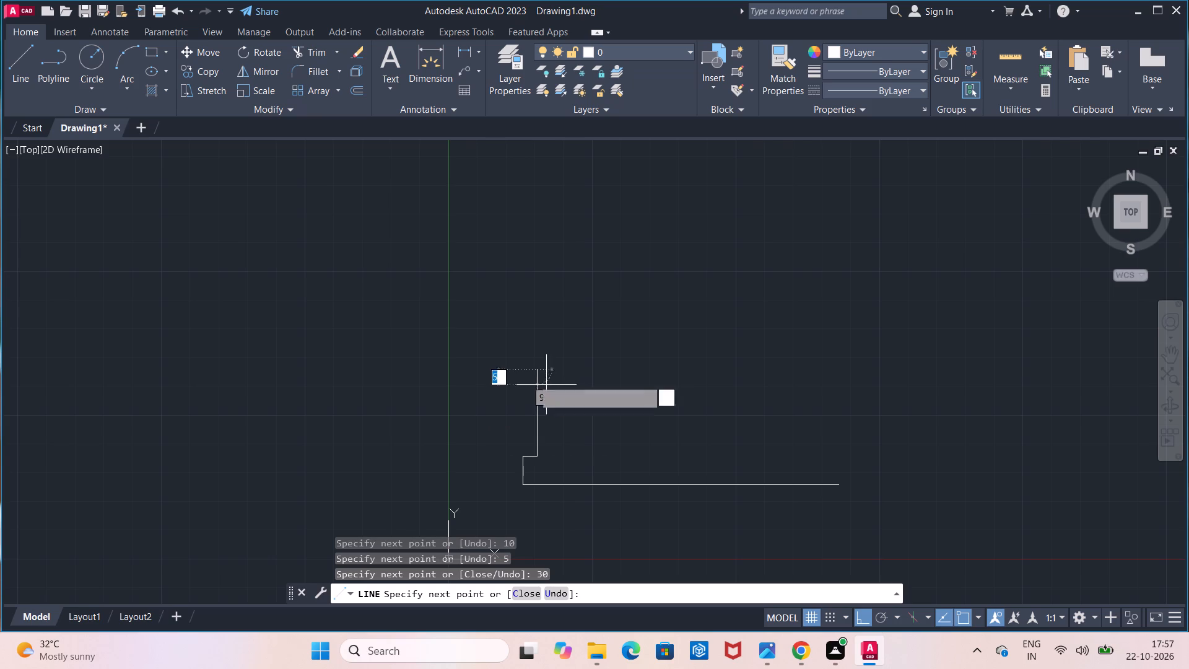
key(5)
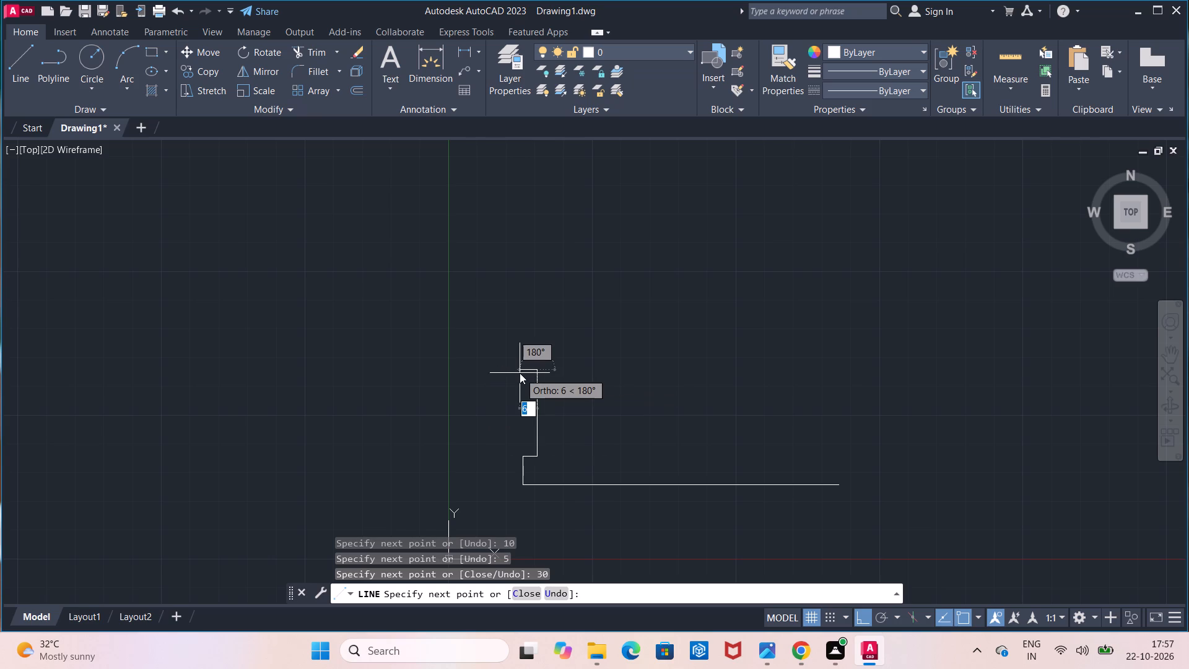
key(Return)
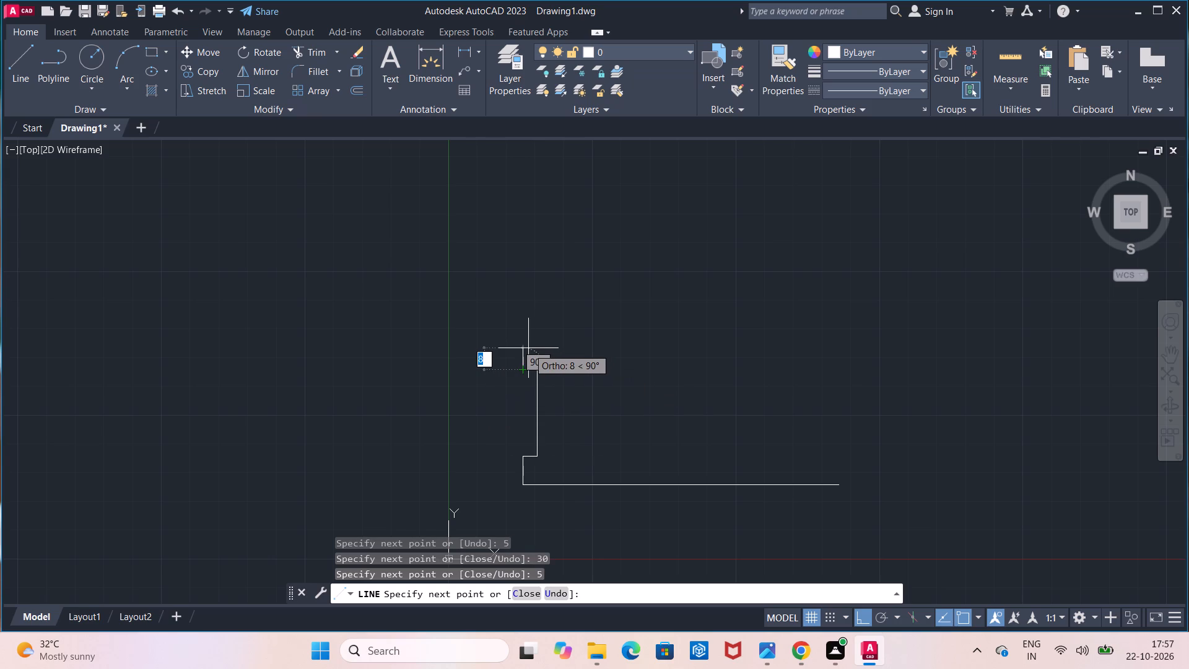
key(1)
key(0)
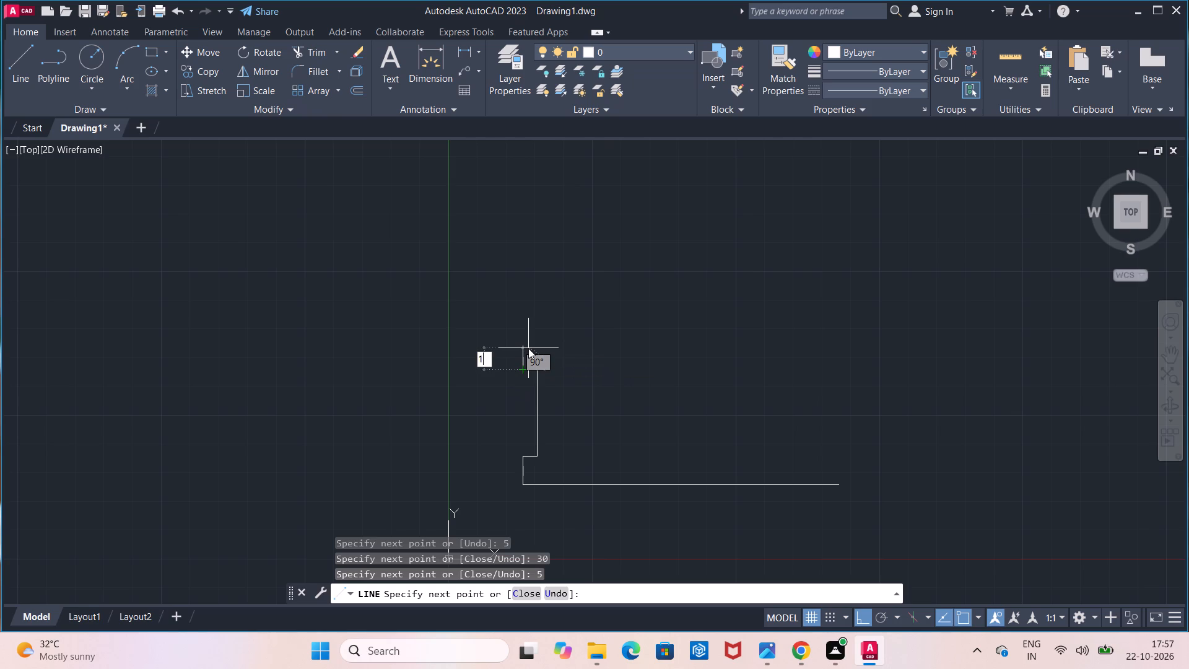
key(Return)
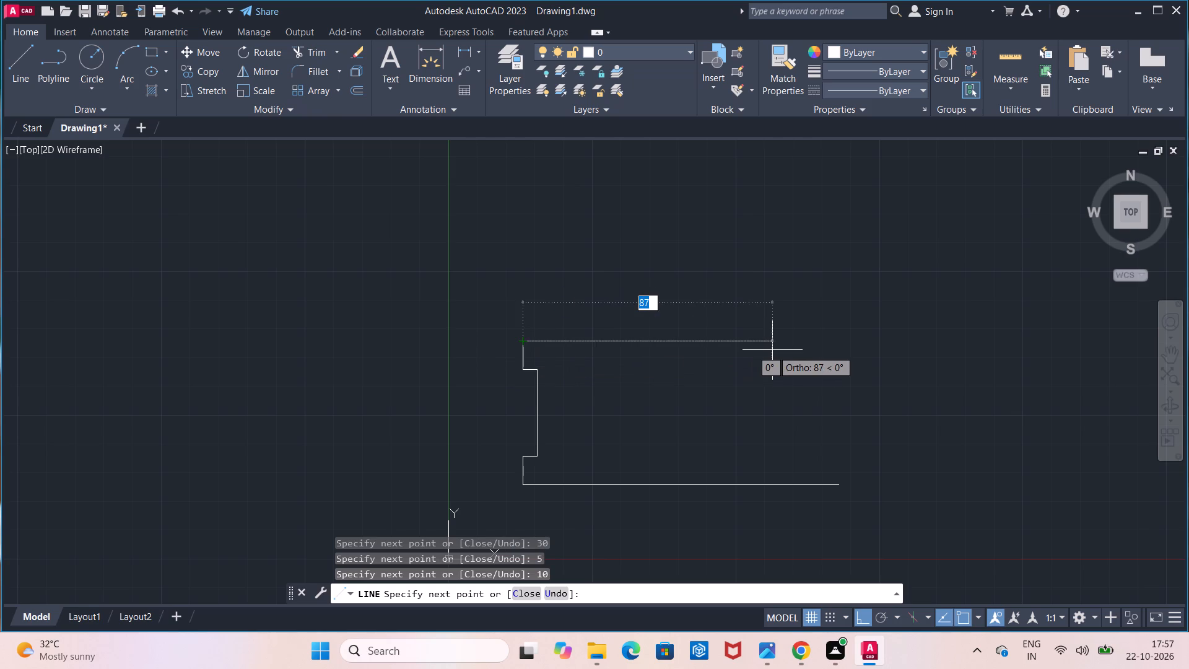
Continue the outline with a 110 mm horizontal top edge running right, and end the line there.
text(11)
key(0)
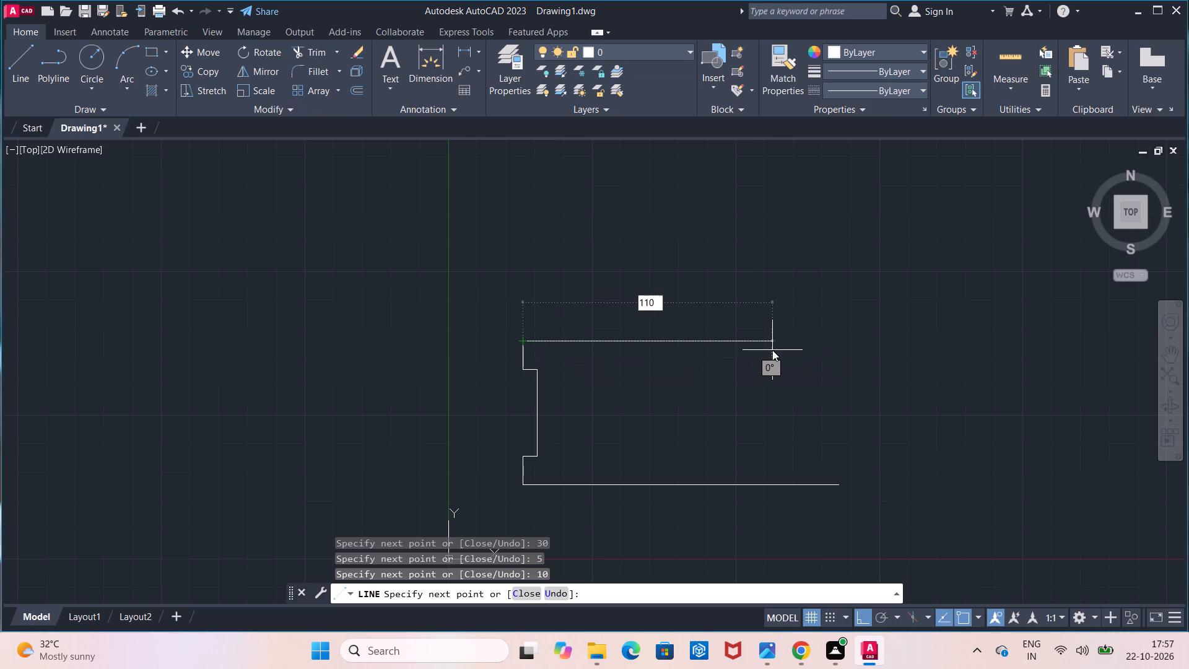
key(Return)
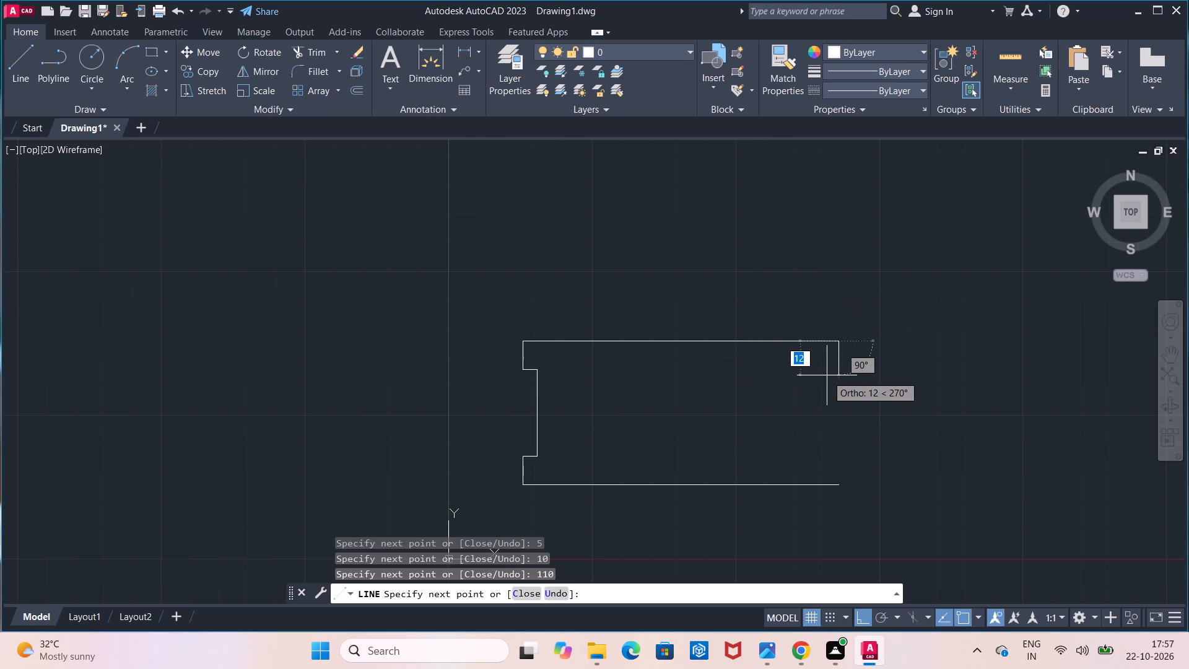
text(10)
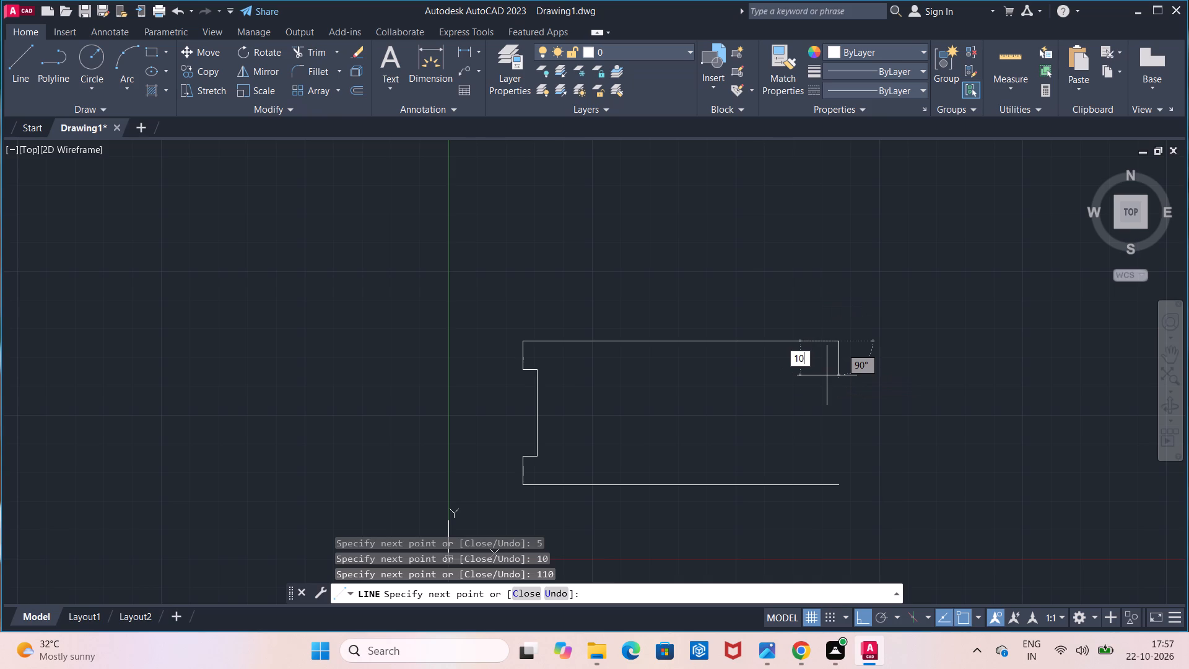
key(Escape)
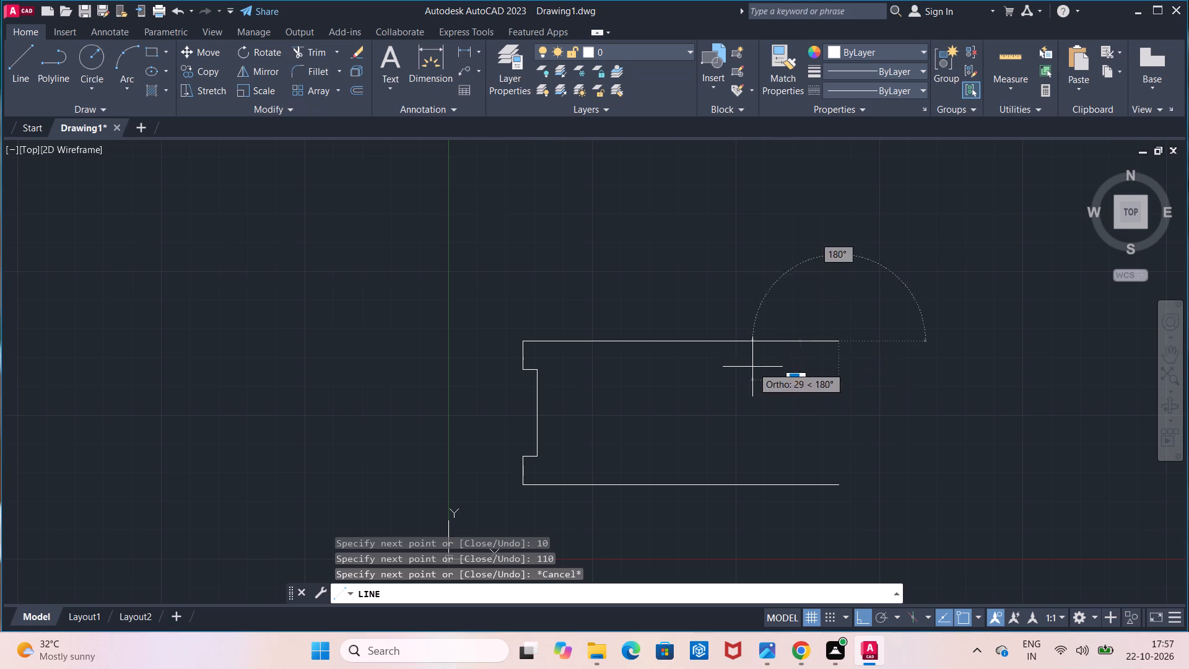
key(Escape)
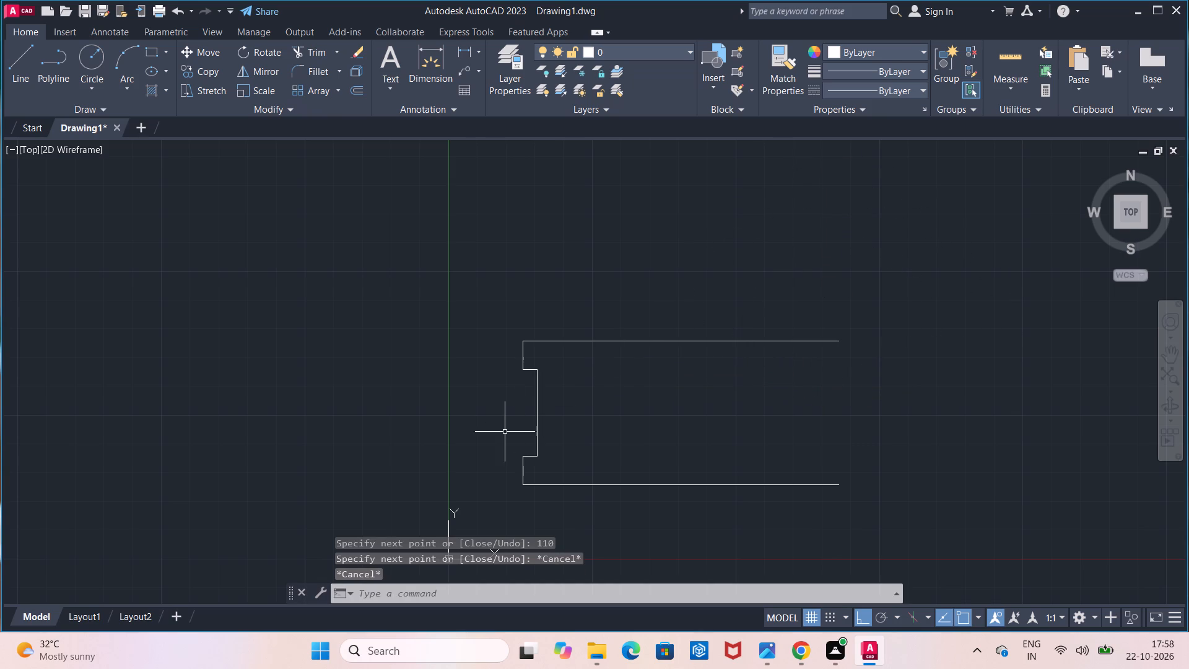
Offset the notch's 30 mm vertical line by 2 mm toward the inside of the outline.
scroll(503, 433, up, 1)
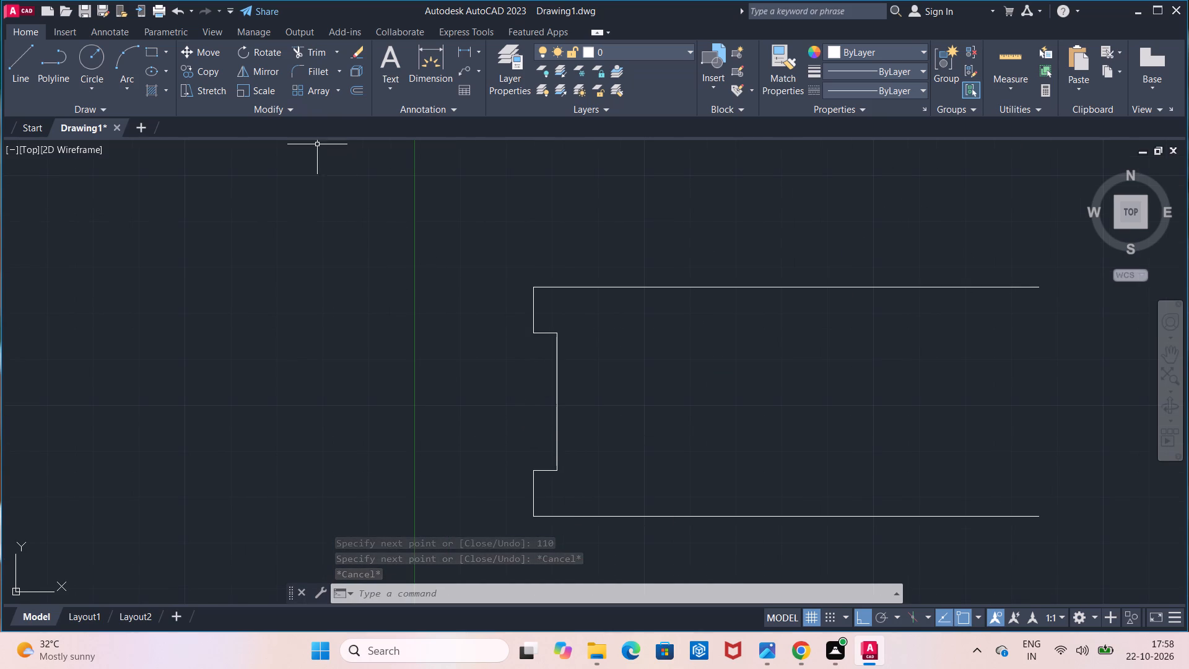
click(355, 85)
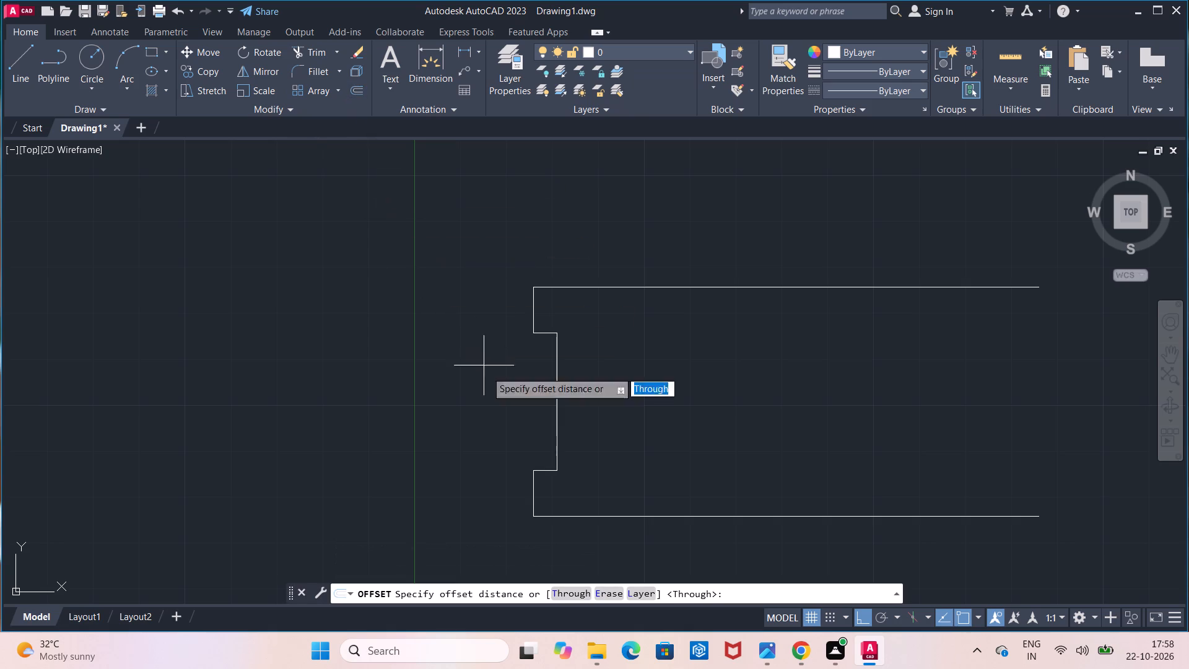
click(555, 406)
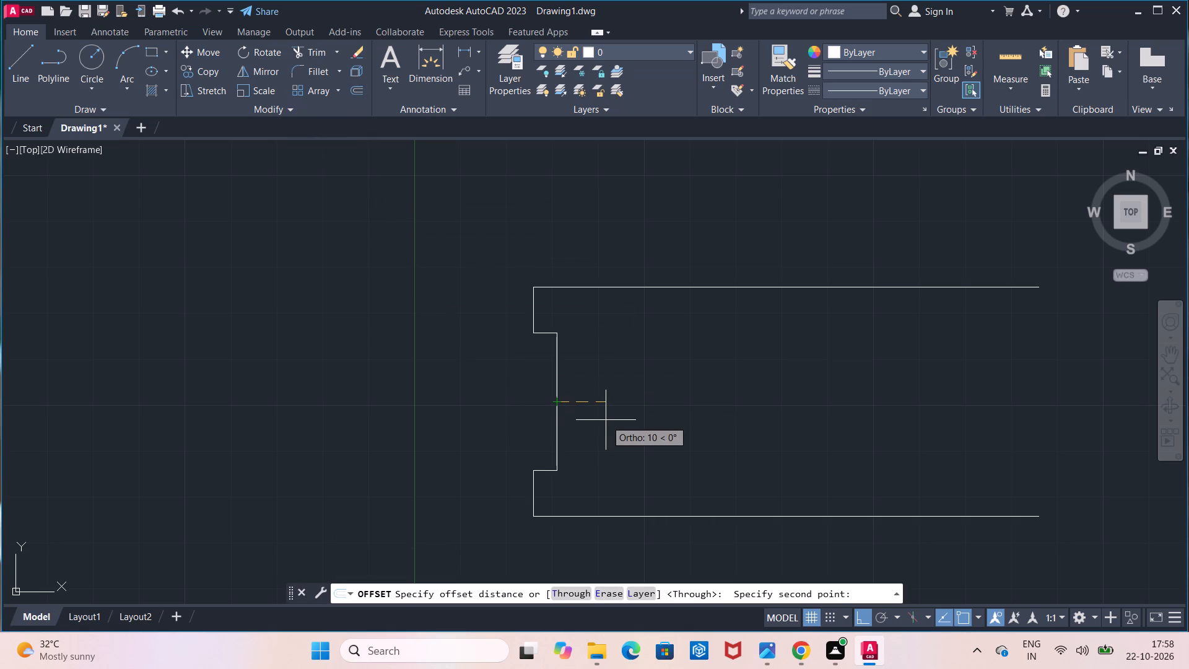
key(2)
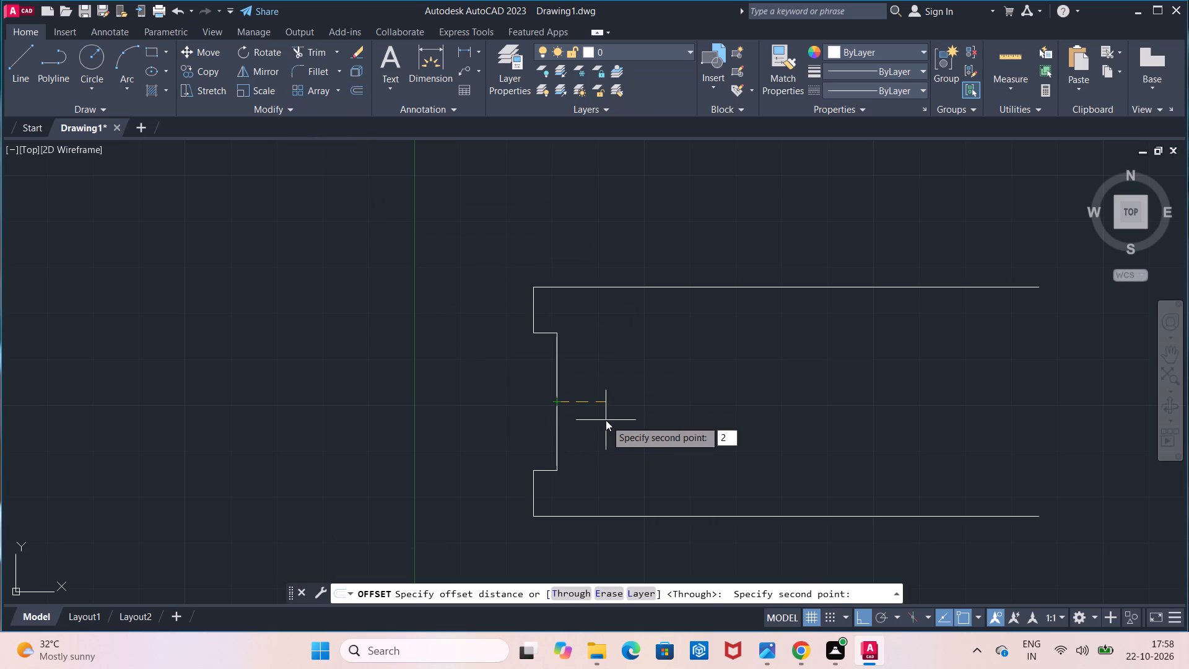
key(Return)
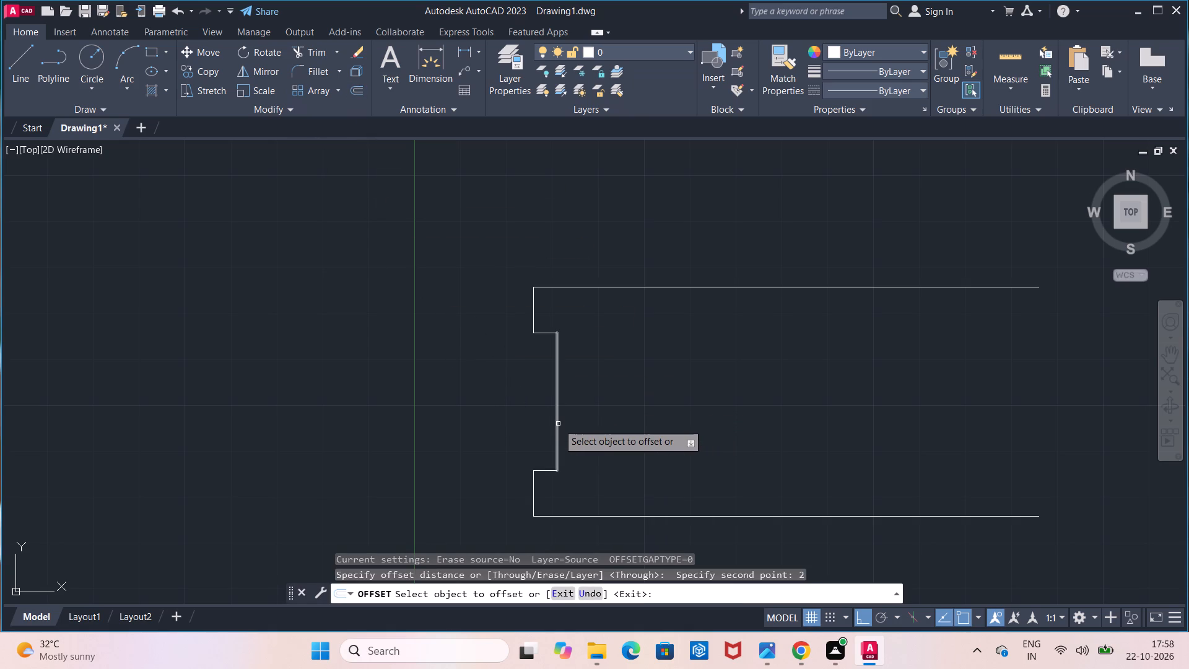
click(558, 424)
click(570, 421)
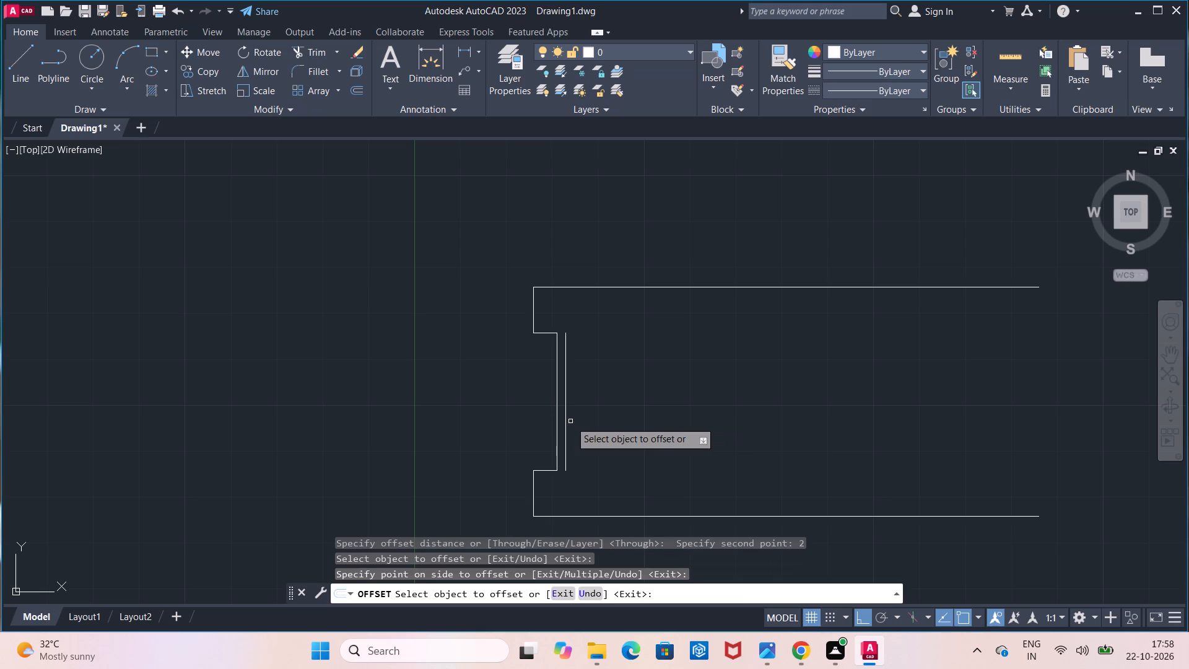
key(Escape)
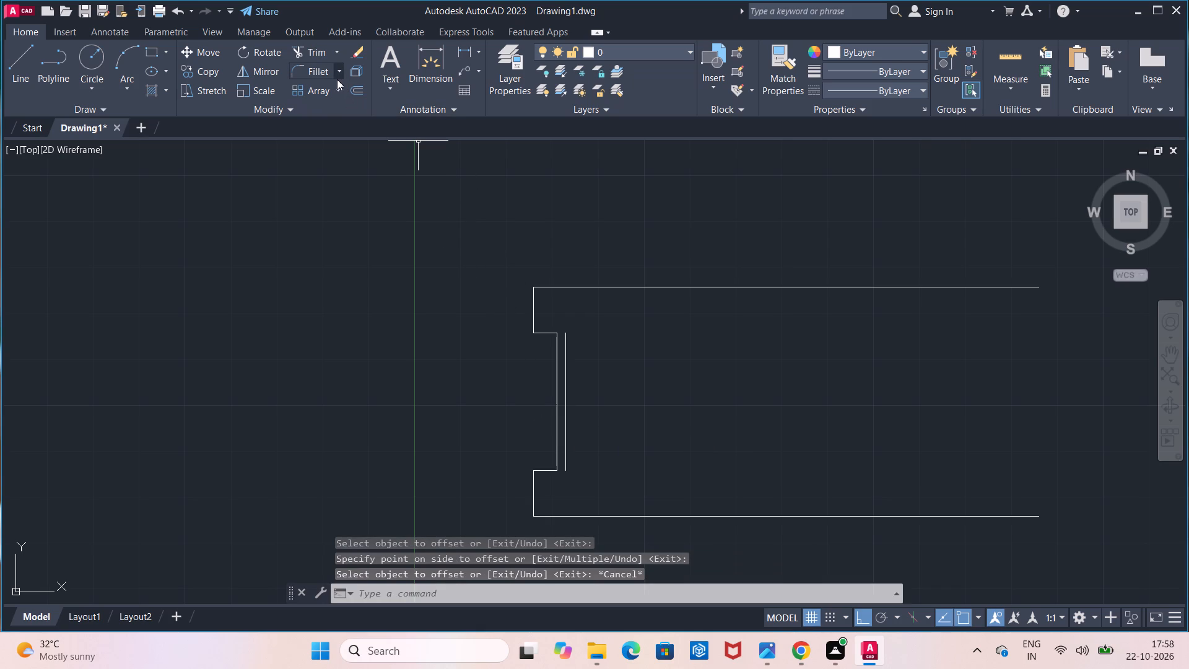
Extend the notch's upper and lower short horizontal lines to meet the offset vertical line.
click(337, 79)
click(337, 79)
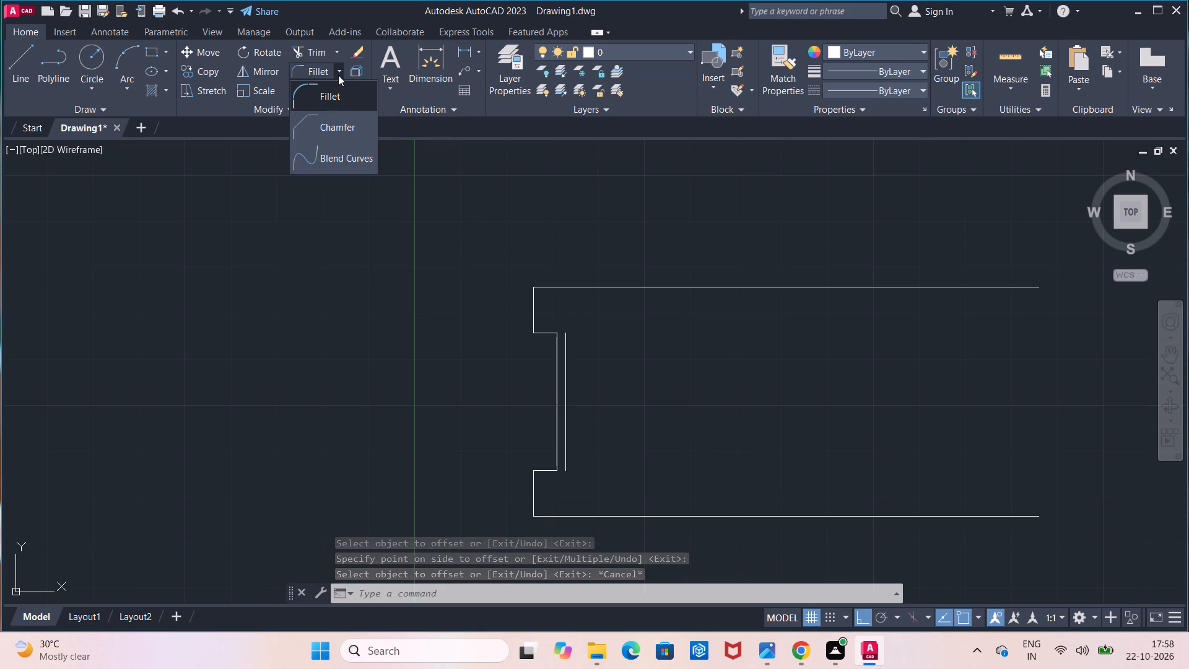
click(336, 56)
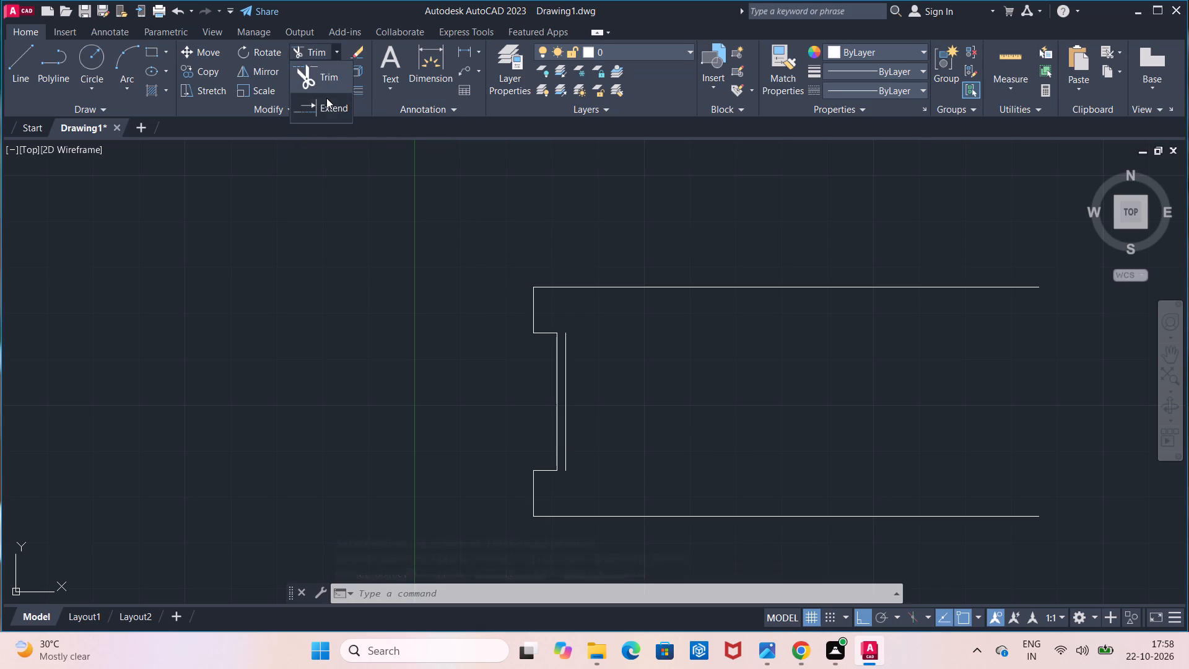
click(326, 98)
click(548, 332)
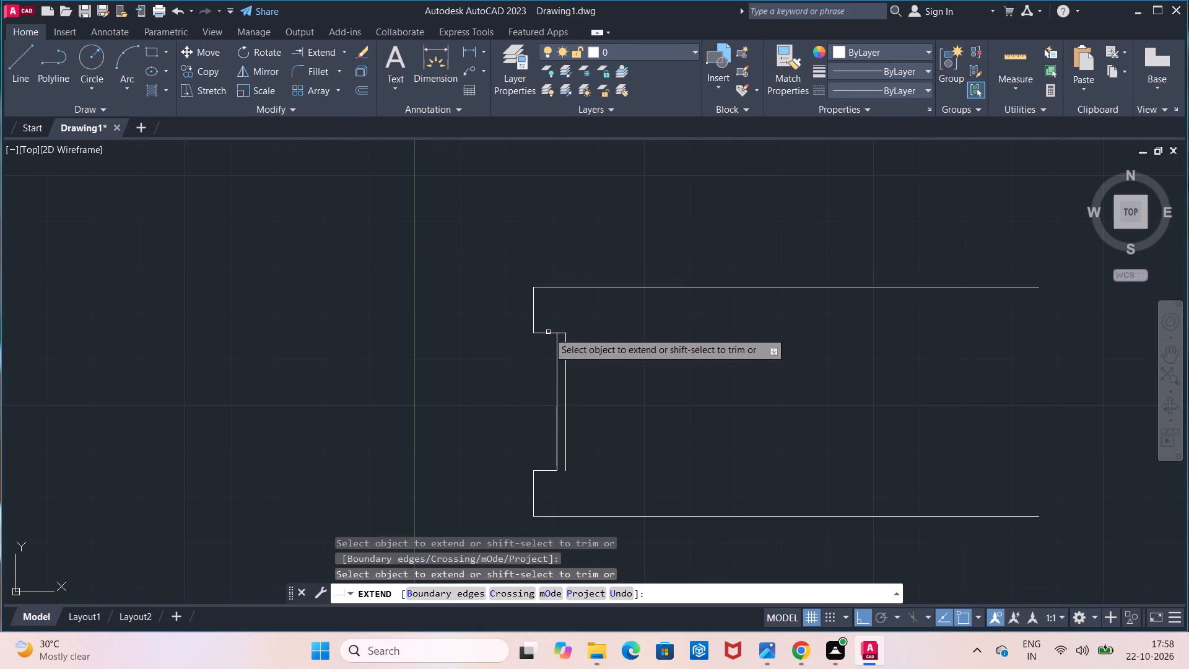
click(549, 471)
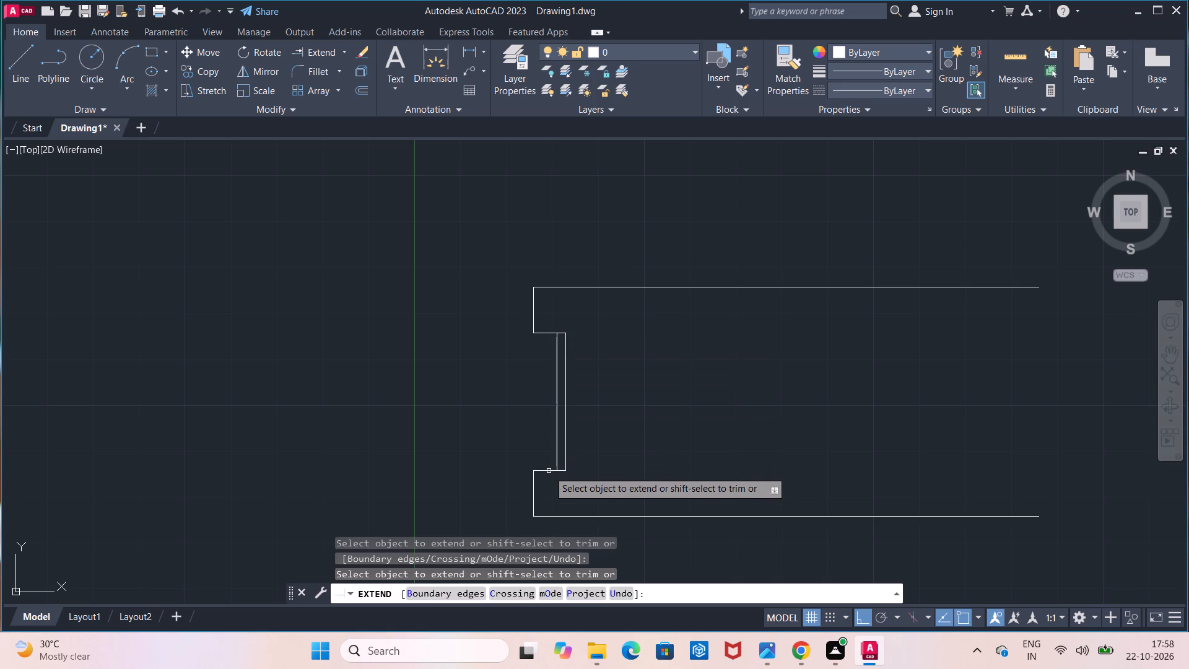
key(Escape)
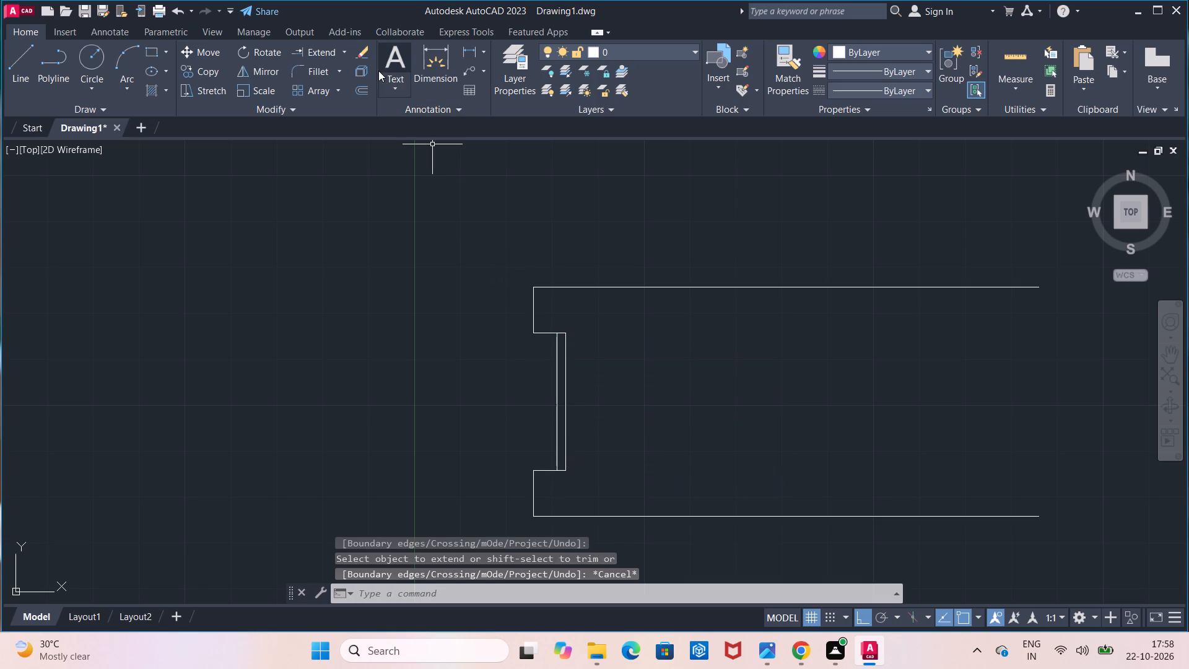
Trim away the notch's original vertical line, keeping the offset one.
click(348, 55)
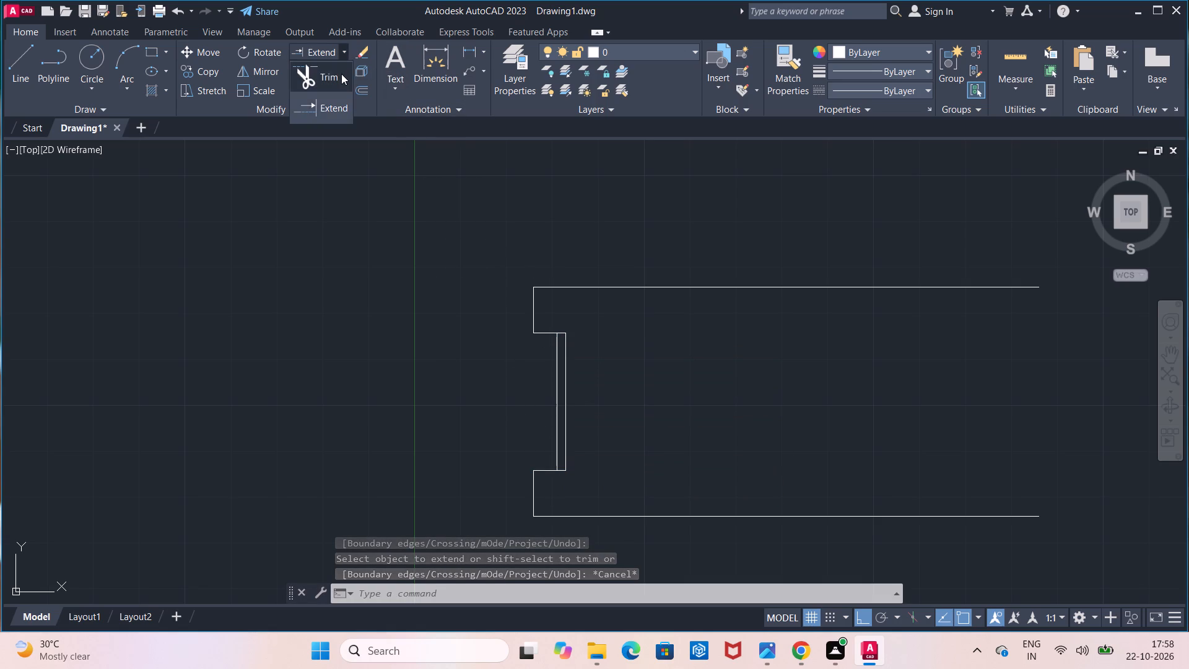
click(341, 74)
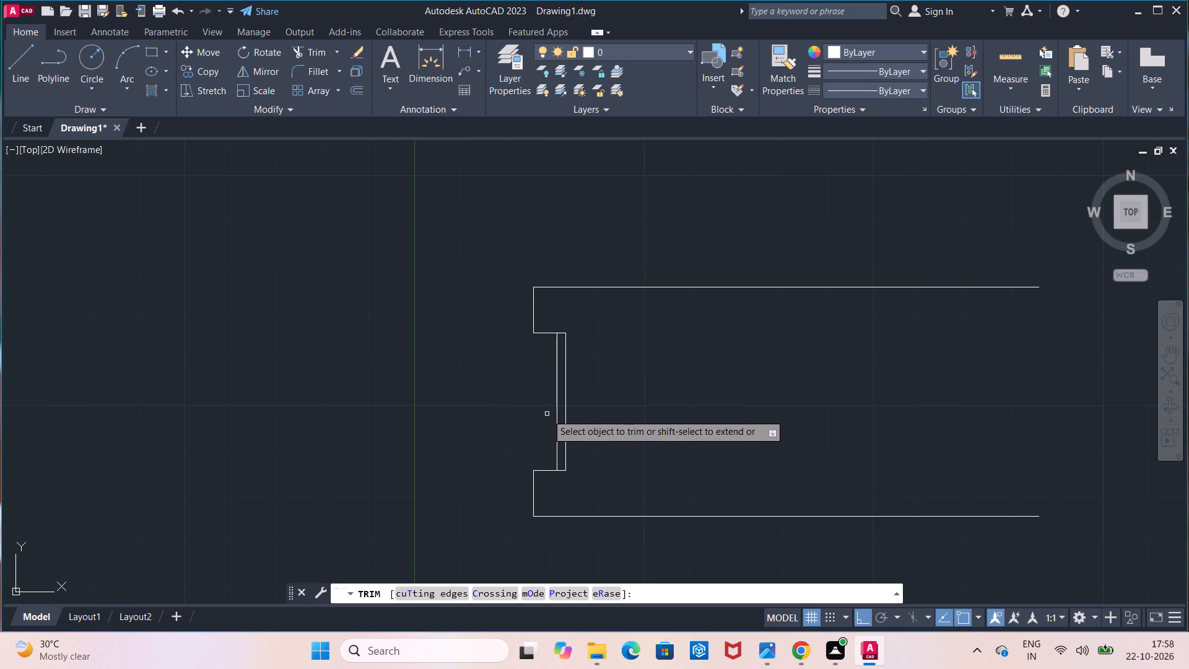
click(554, 413)
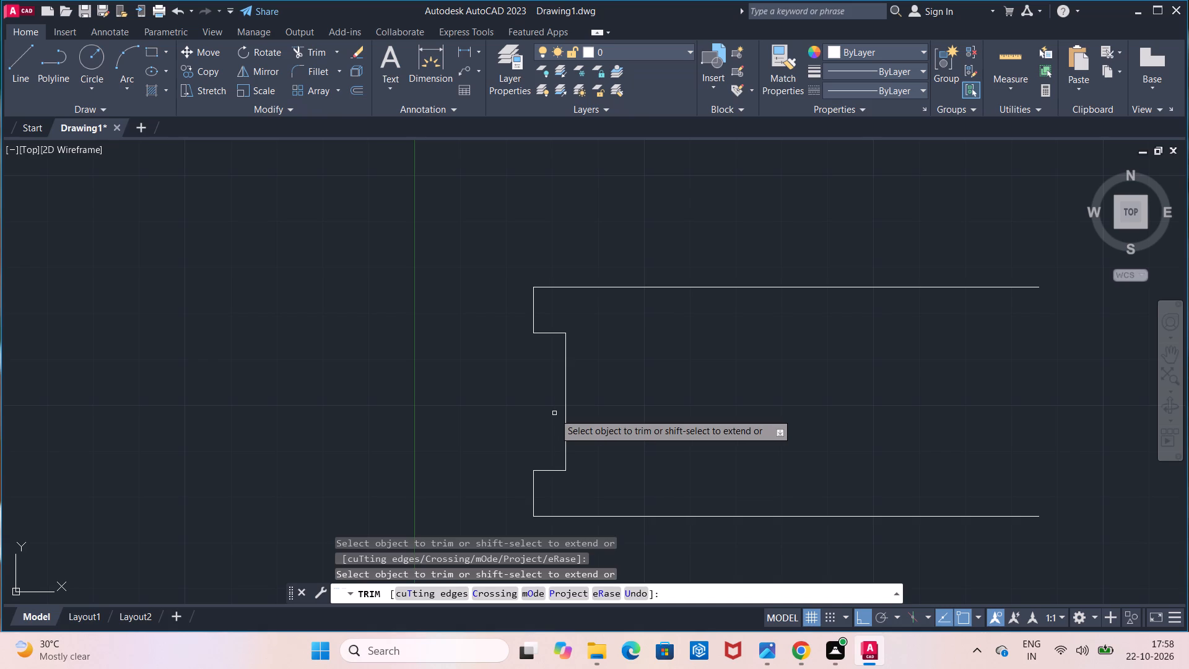
Draw the notched right side from the top edge's end: 10 mm down, 7 left, 30 down, 7 right, and down to the bottom edge's end.
key(Escape)
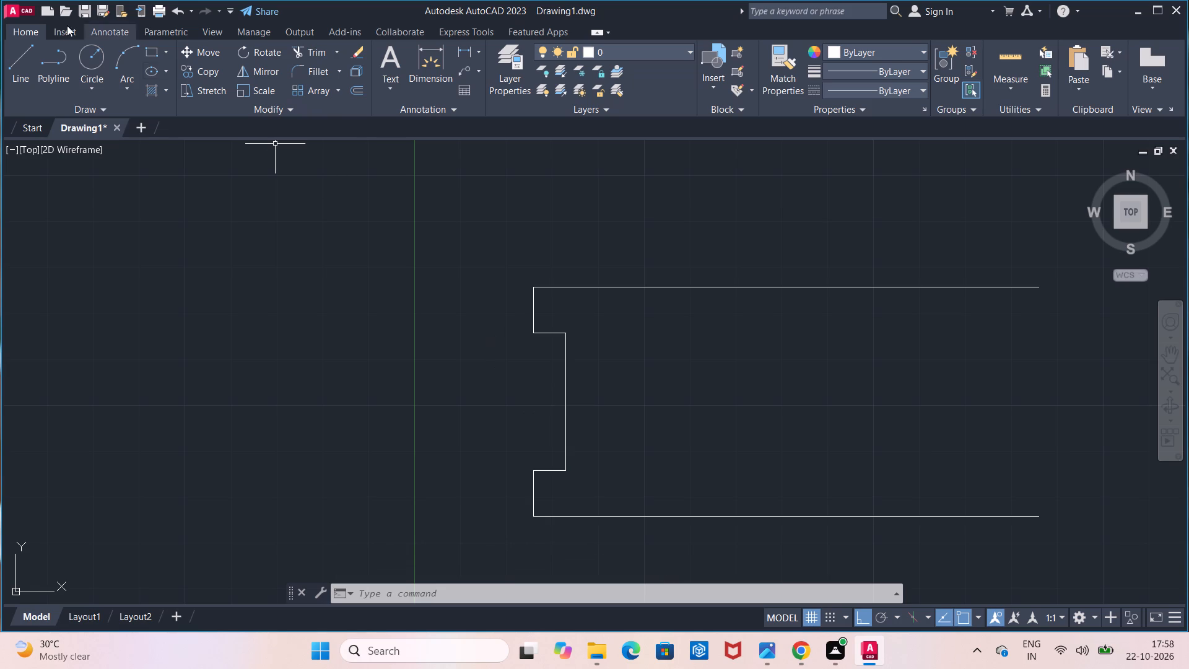
click(12, 56)
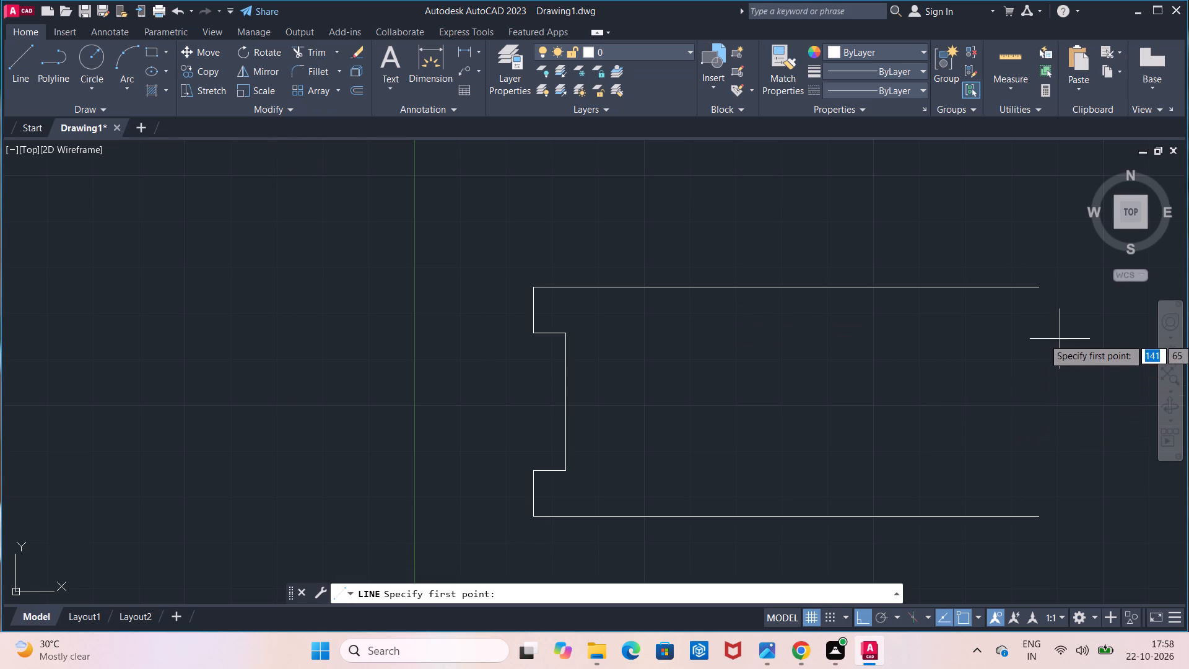
click(1045, 288)
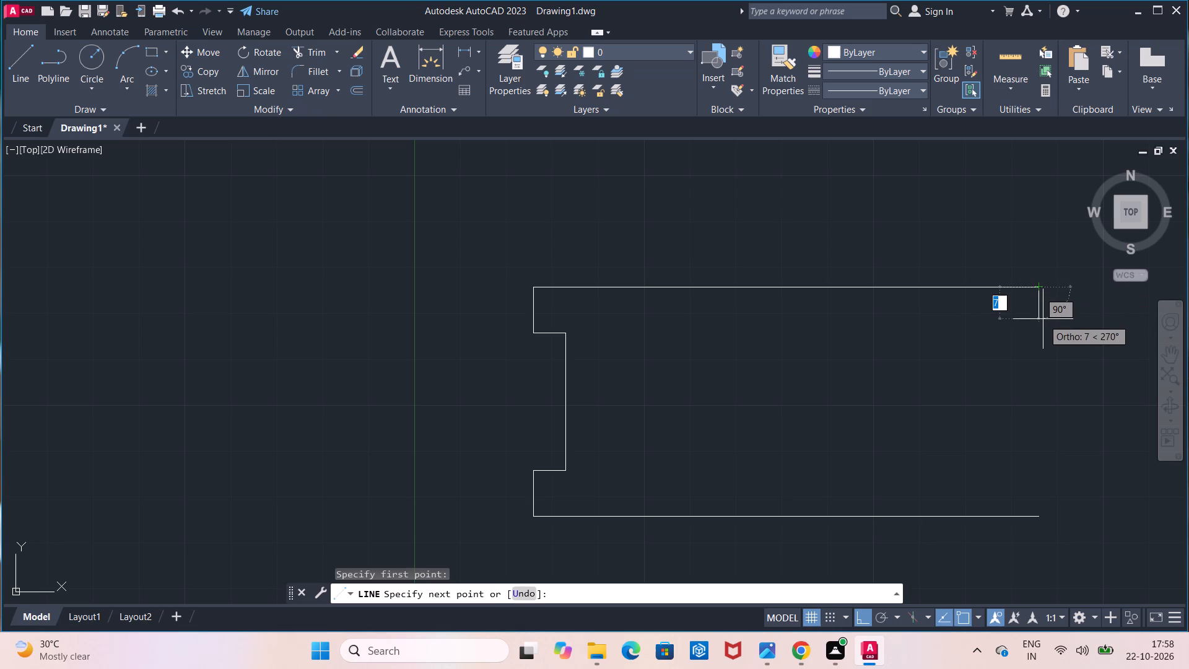
text(10)
key(Return)
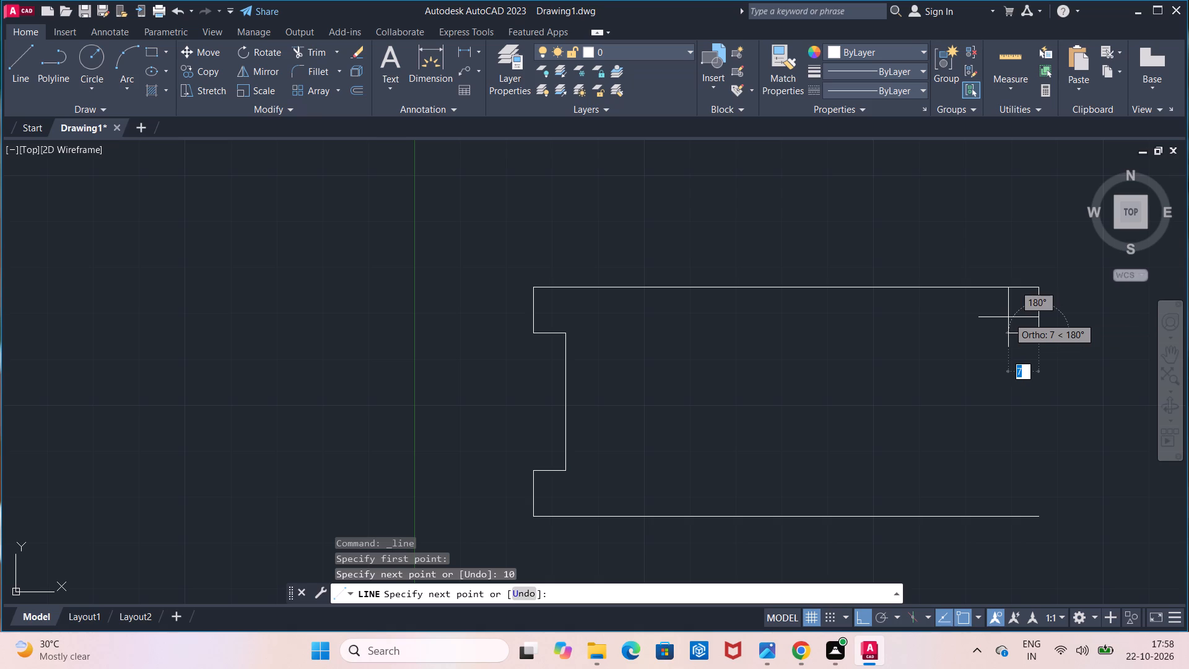
key(7)
key(Return)
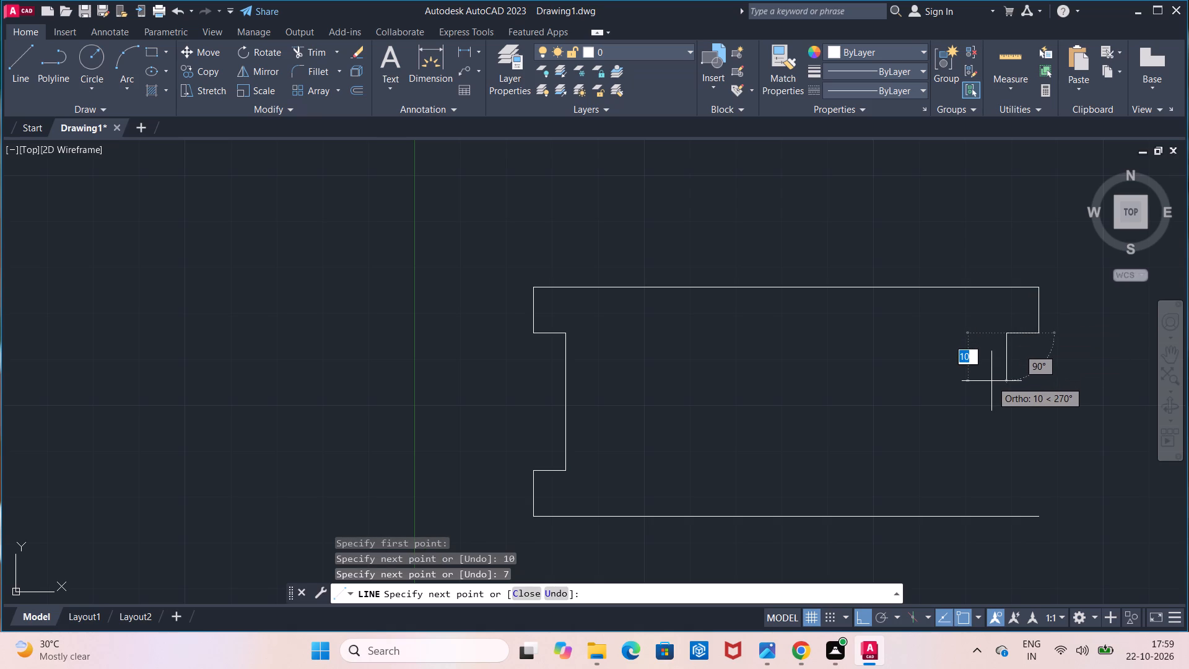
key(3)
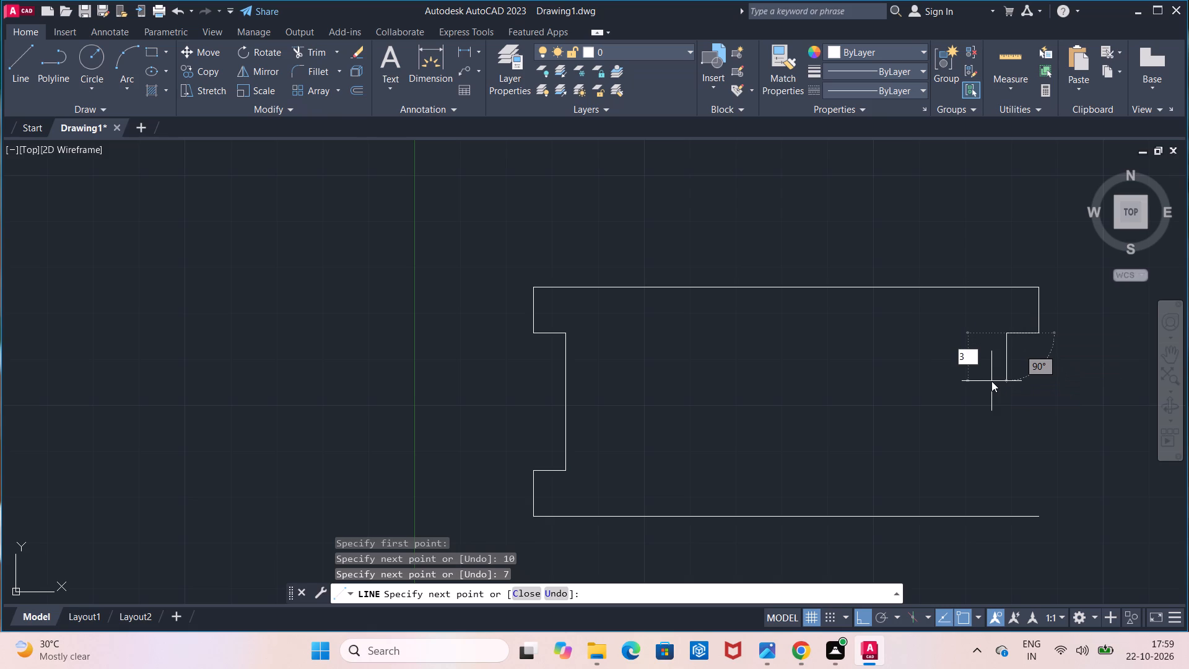
key(0)
key(Return)
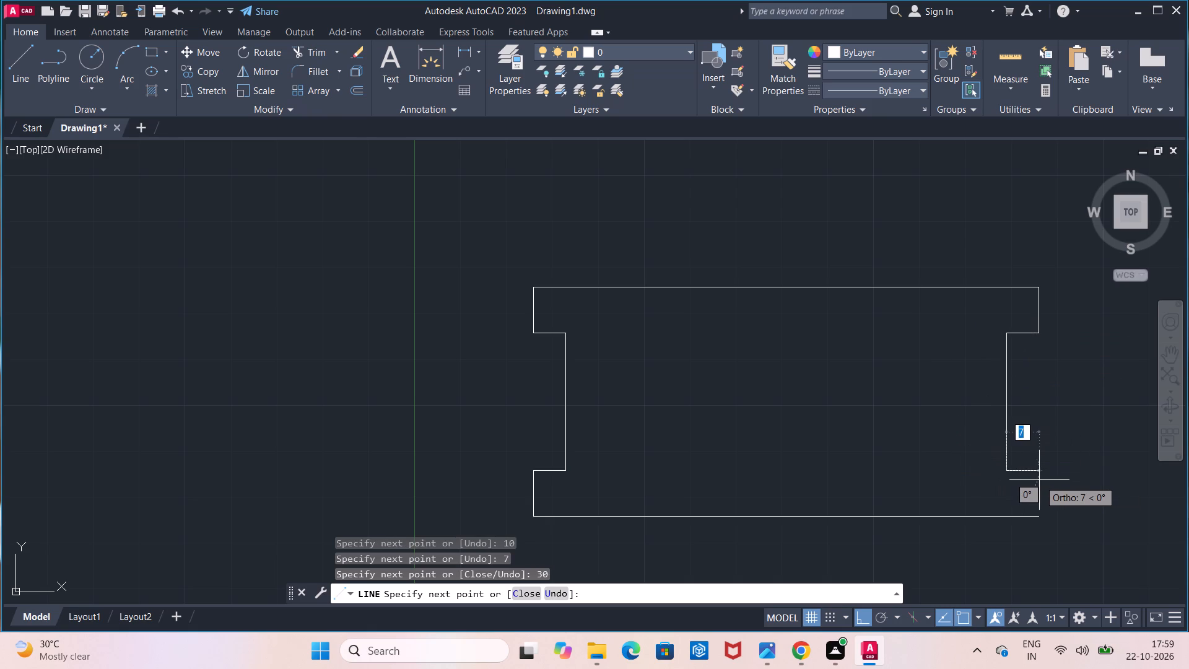
key(7)
key(Return)
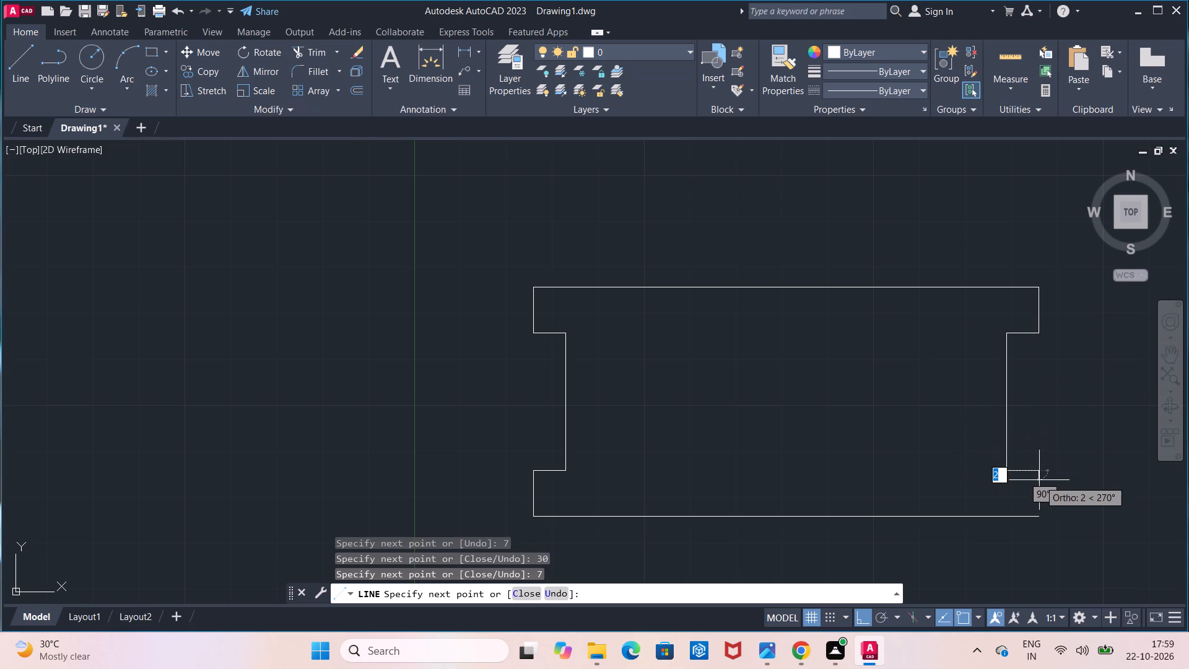
click(1034, 513)
key(Escape)
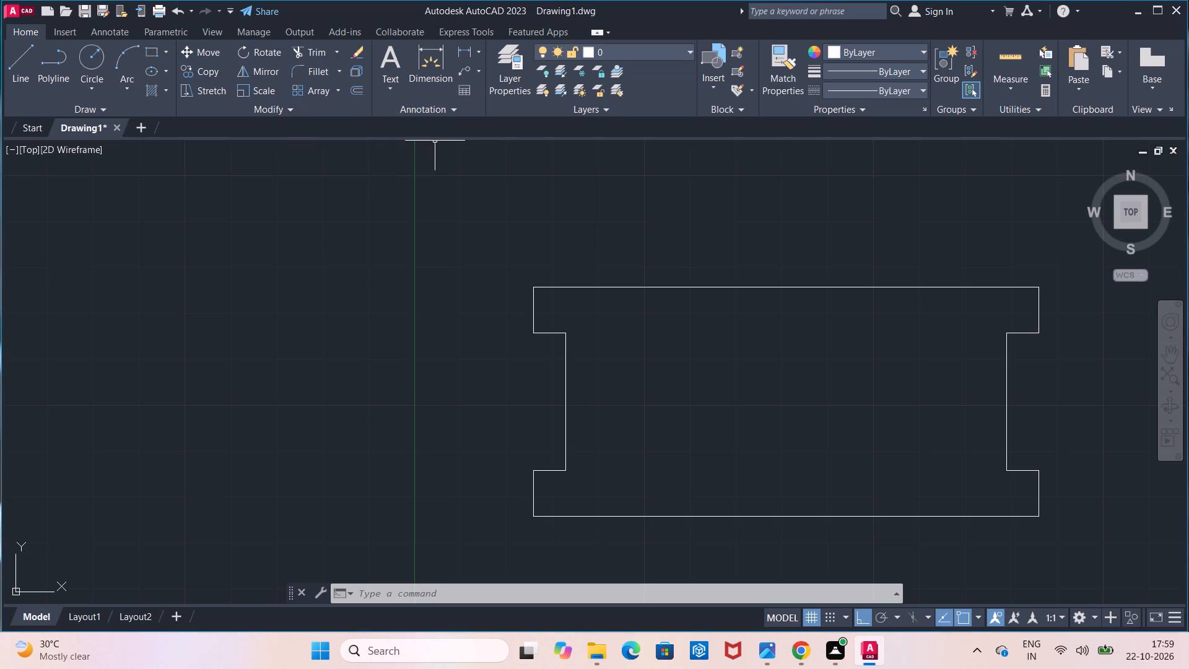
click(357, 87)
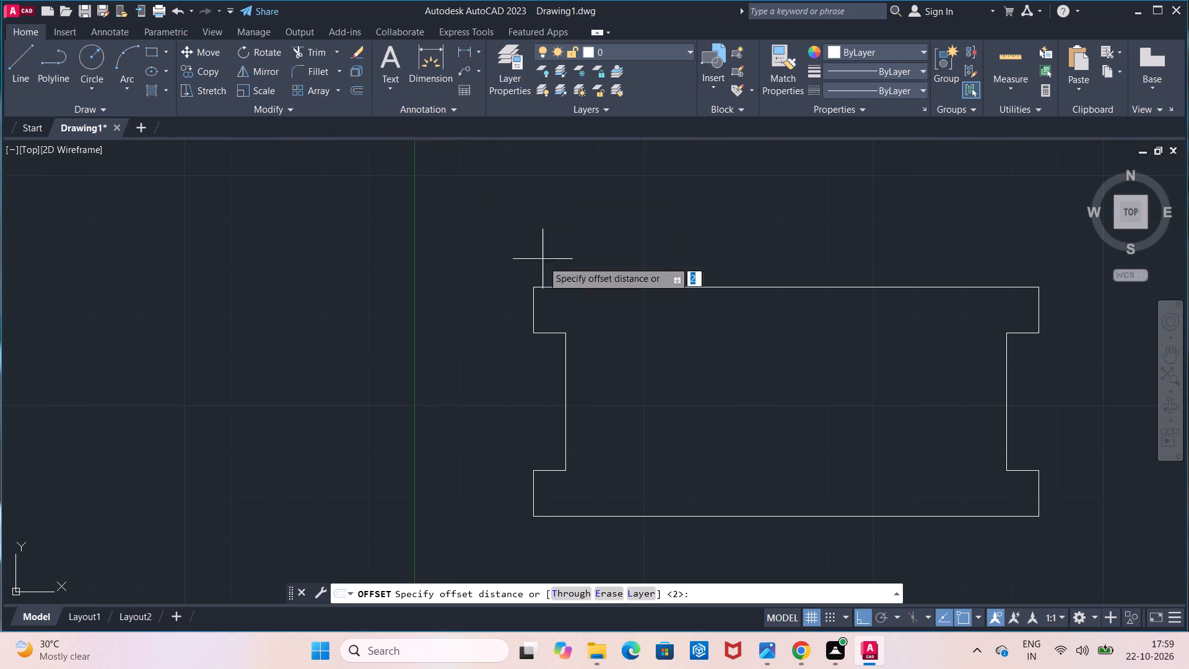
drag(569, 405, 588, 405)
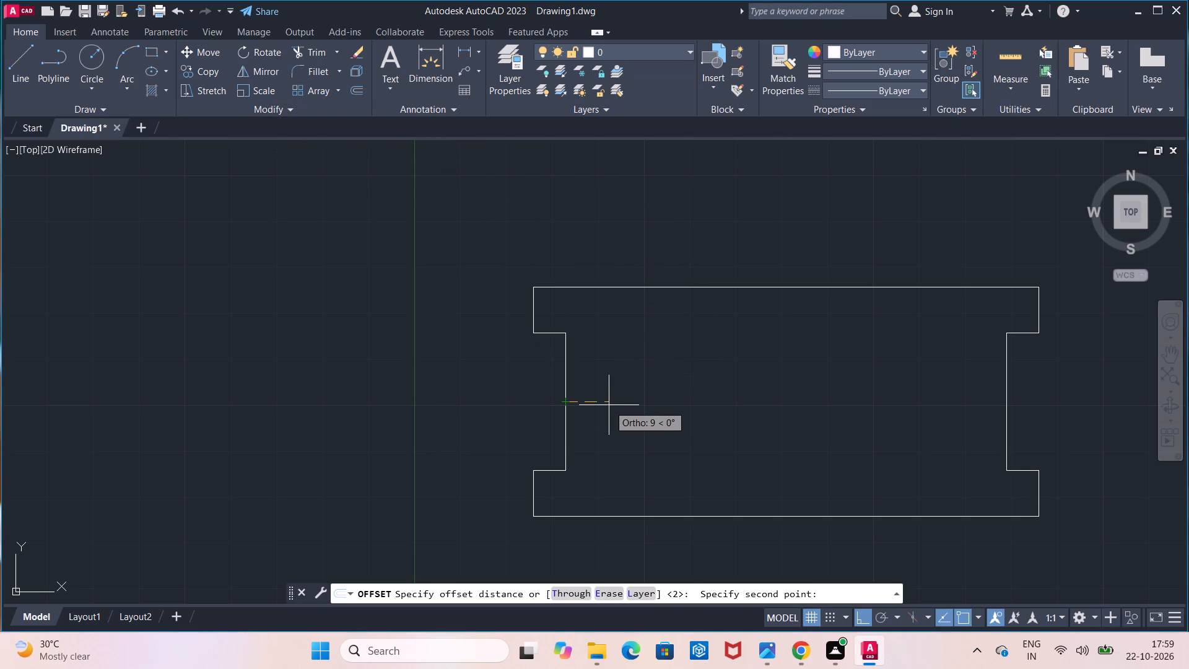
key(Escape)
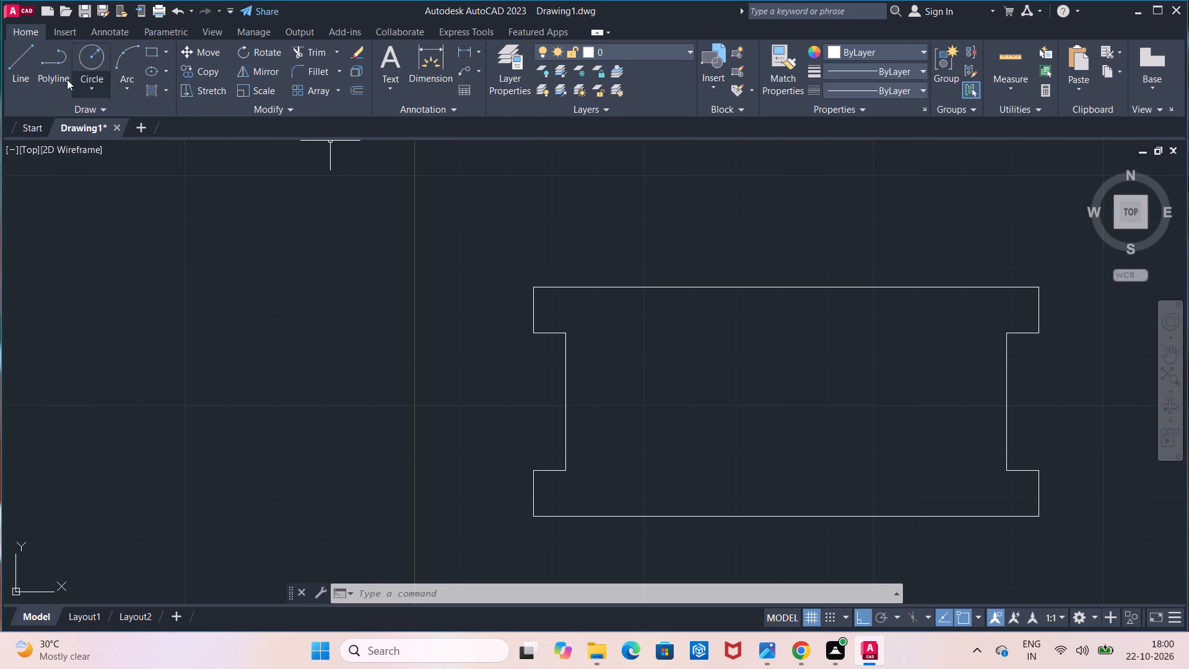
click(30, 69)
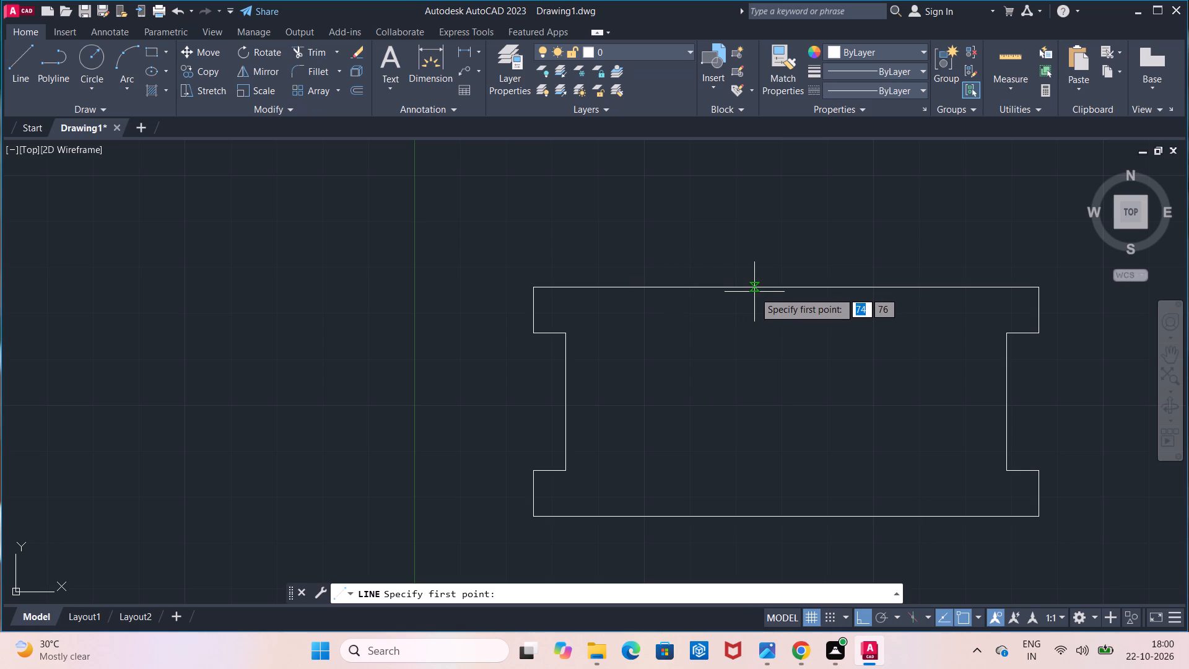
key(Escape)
Create a centerline between the vertical lines of the left and right notches.
text(cl)
key(Return)
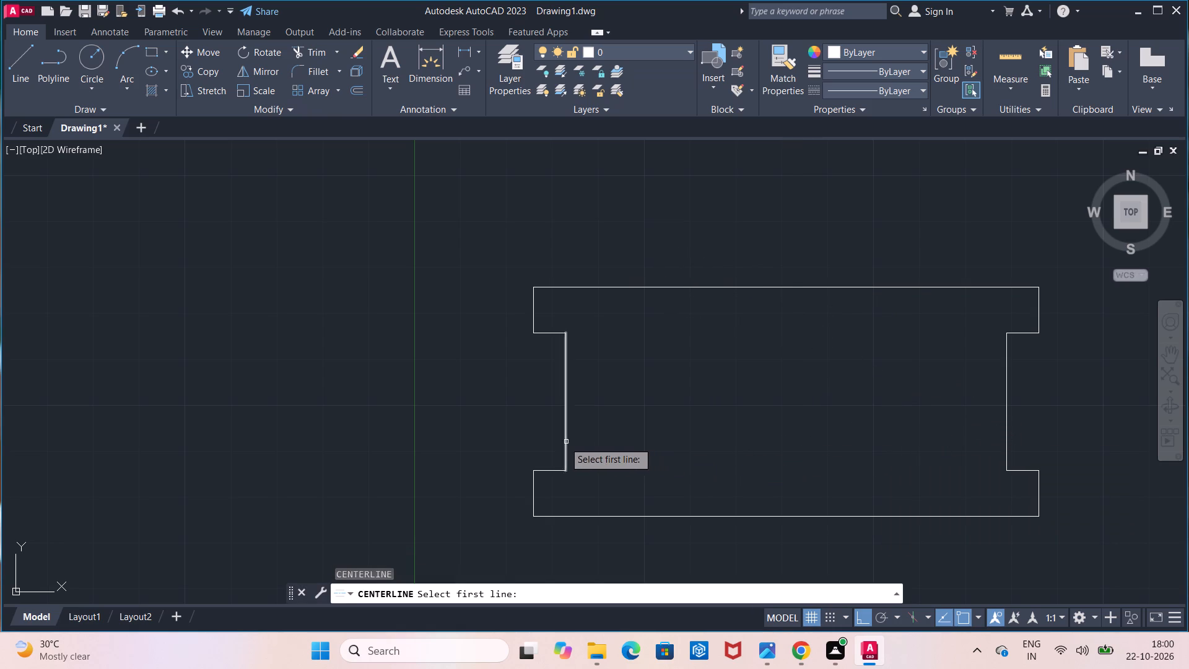
click(565, 450)
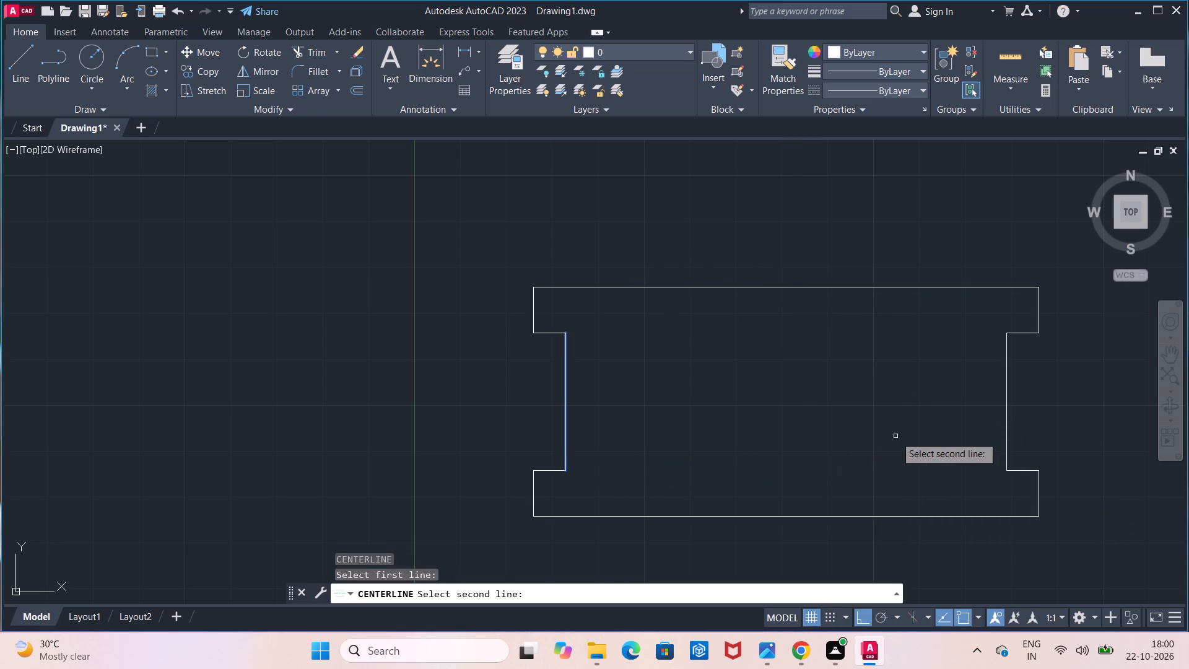
click(1007, 424)
key(Escape)
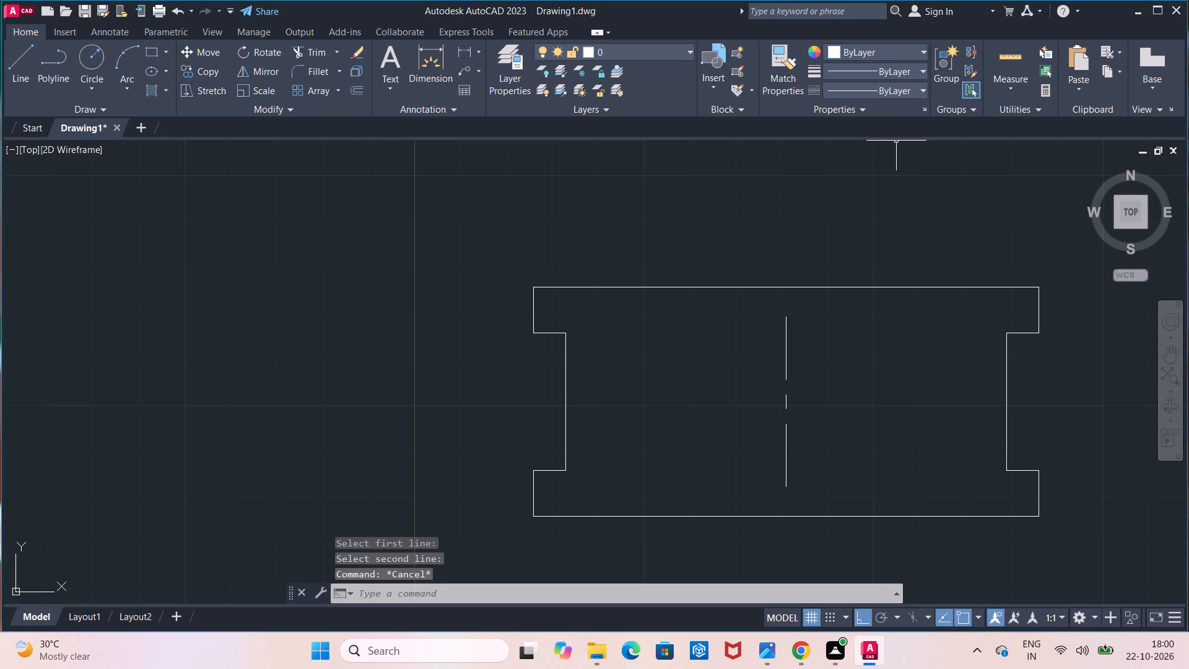
Explode the centerline into a plain line.
click(787, 343)
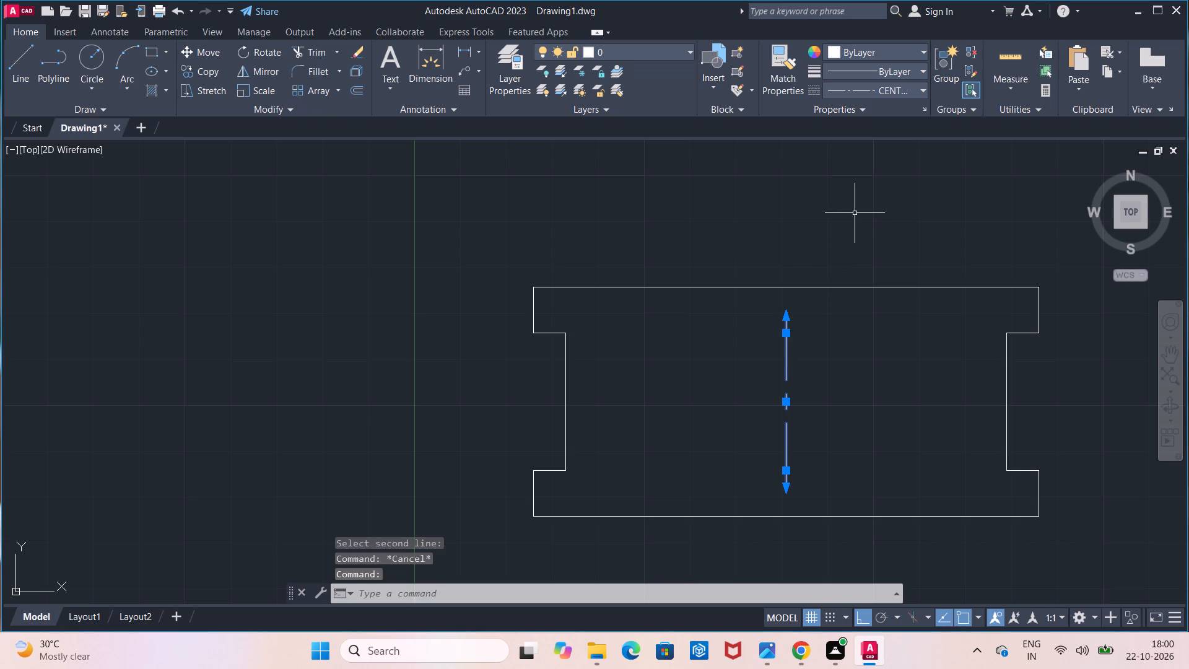
click(358, 67)
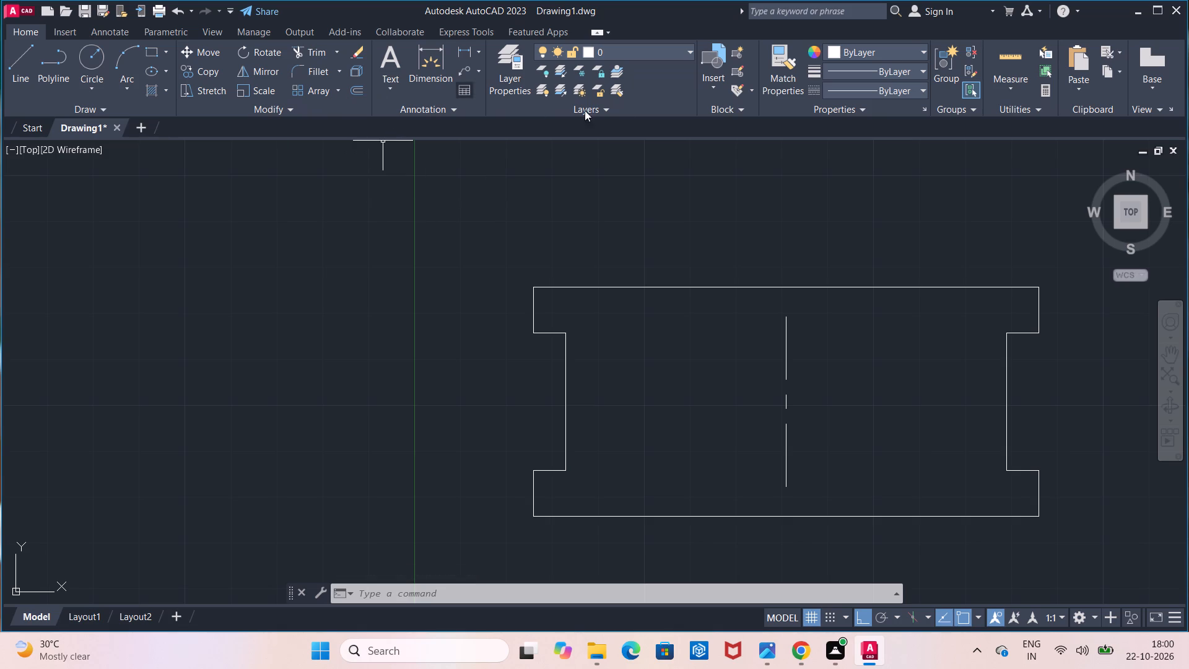
Extend both ends of the vertical center line to the outline's top and bottom edges.
click(339, 52)
click(346, 99)
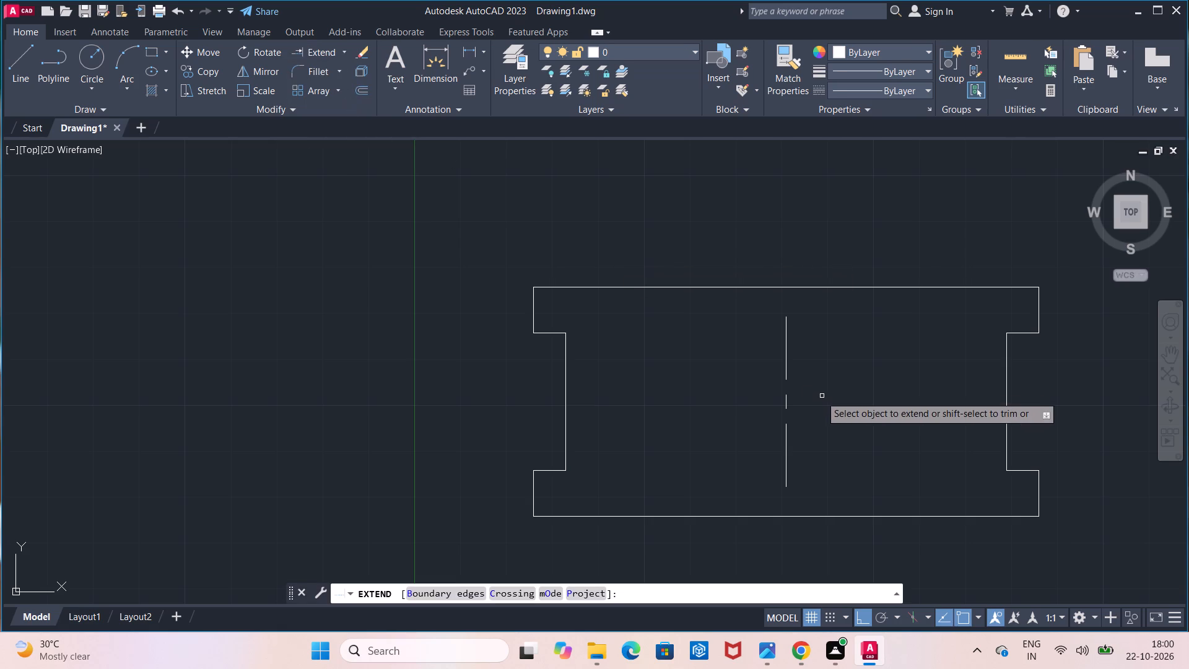
click(784, 363)
click(785, 424)
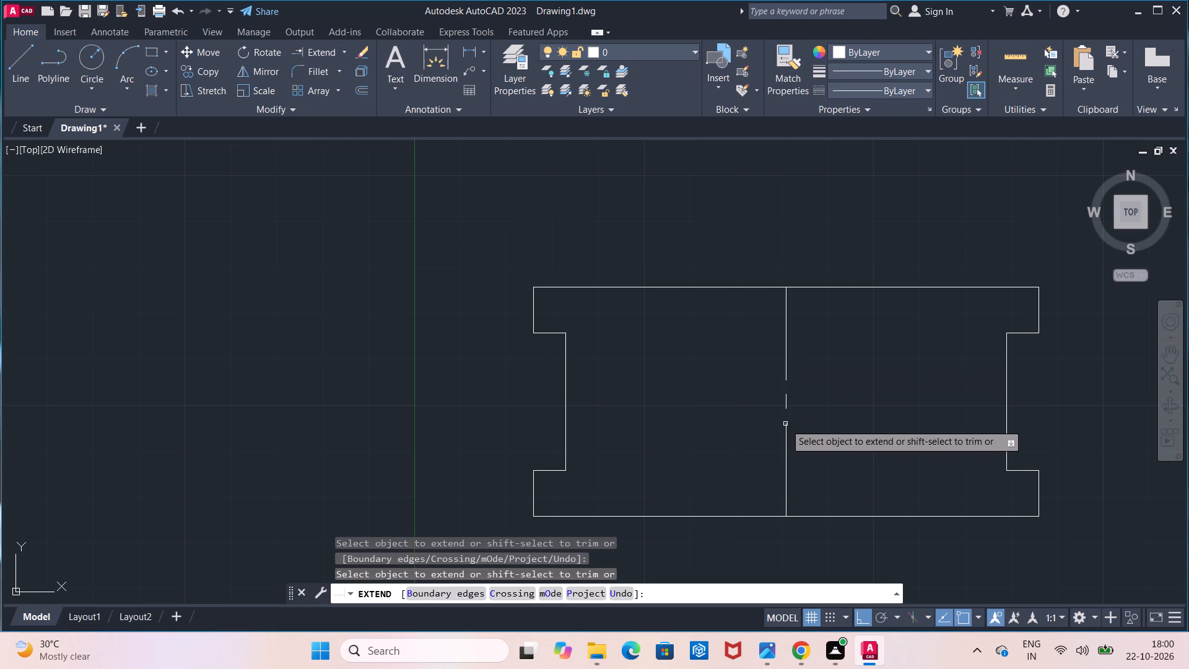
key(Escape)
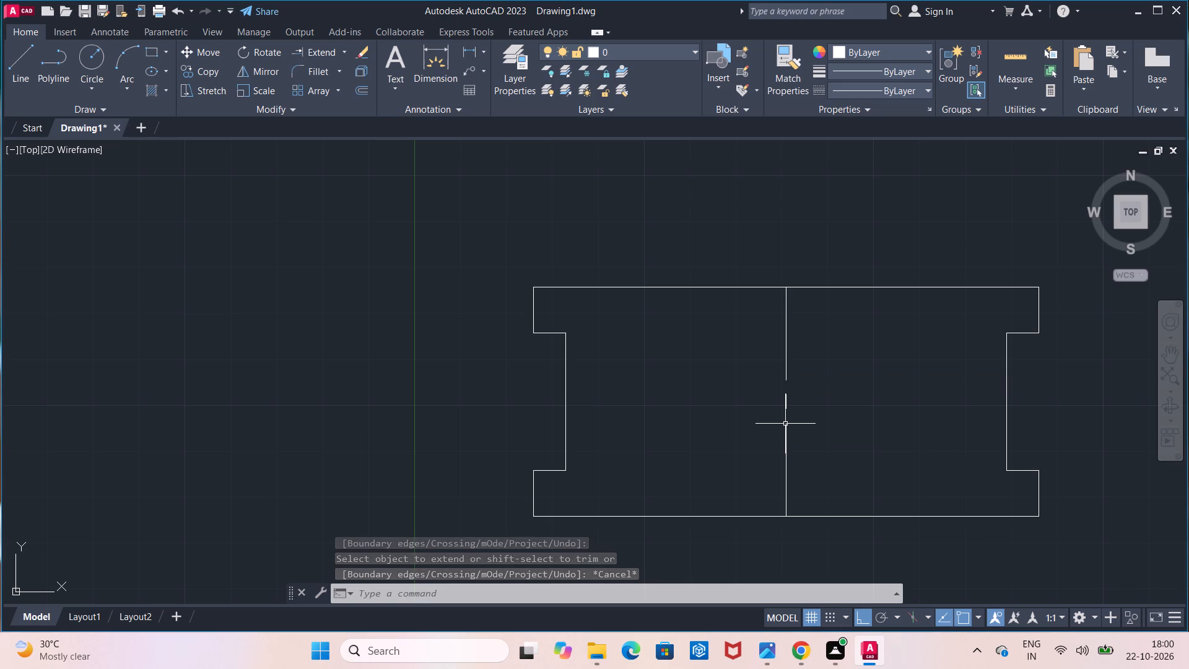
Offset the vertical center line by 40 mm to both the left and right sides.
click(359, 85)
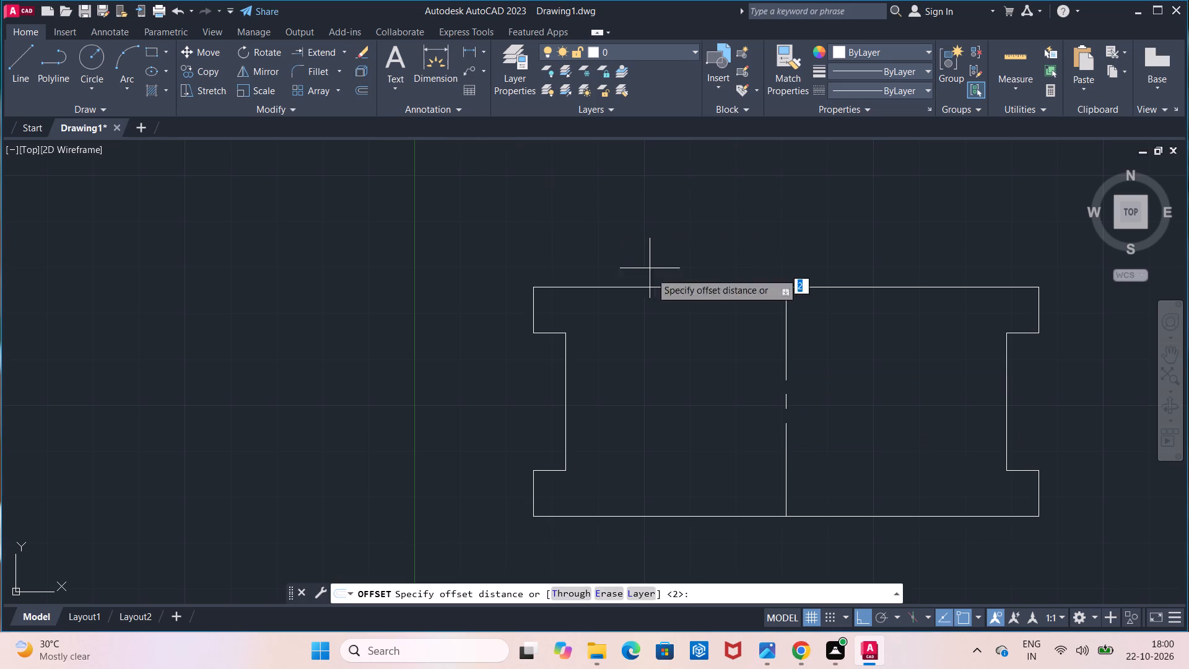
drag(790, 406, 784, 406)
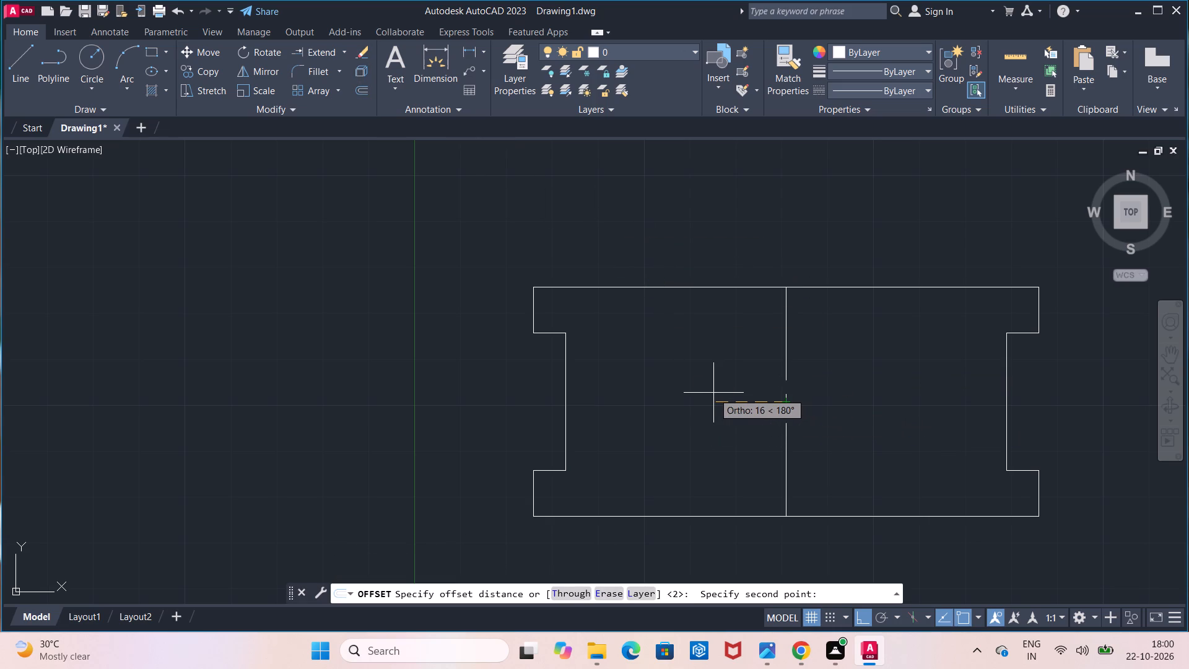
text(40)
key(Return)
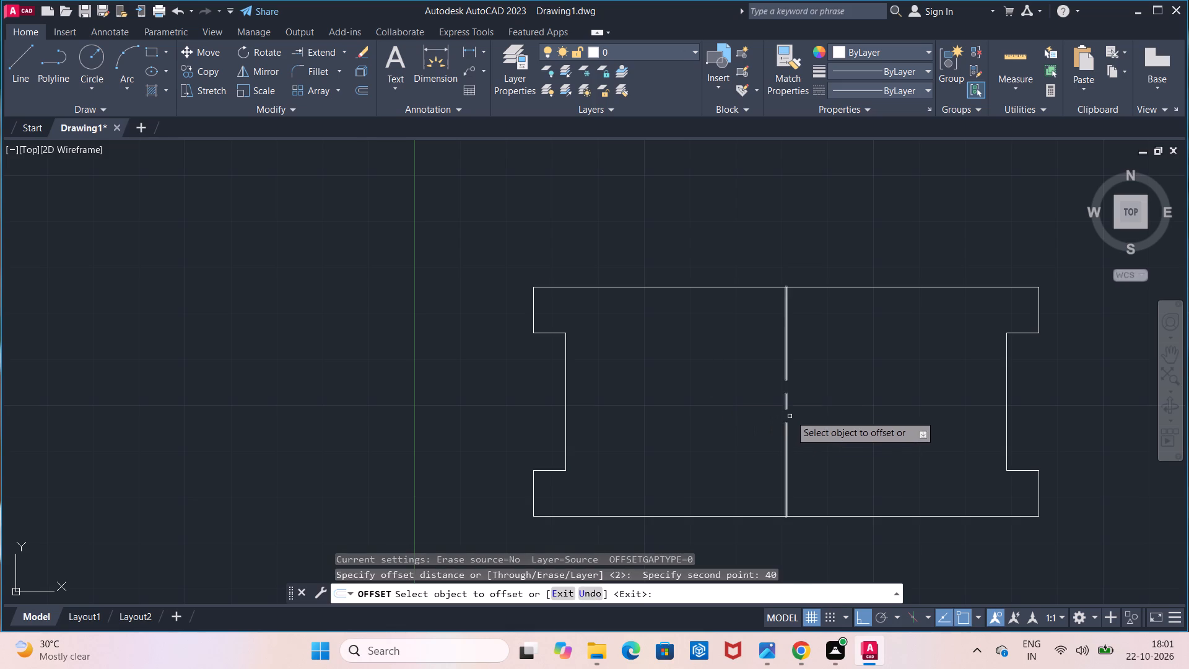
click(787, 412)
click(765, 414)
click(785, 402)
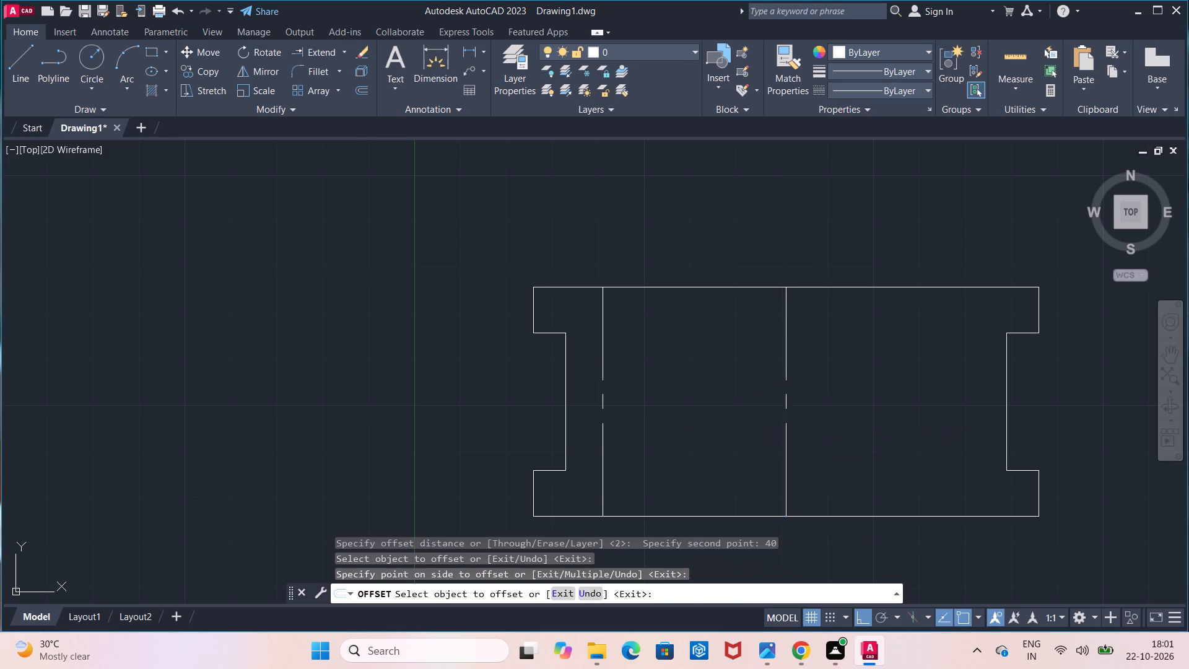
click(816, 398)
key(Escape)
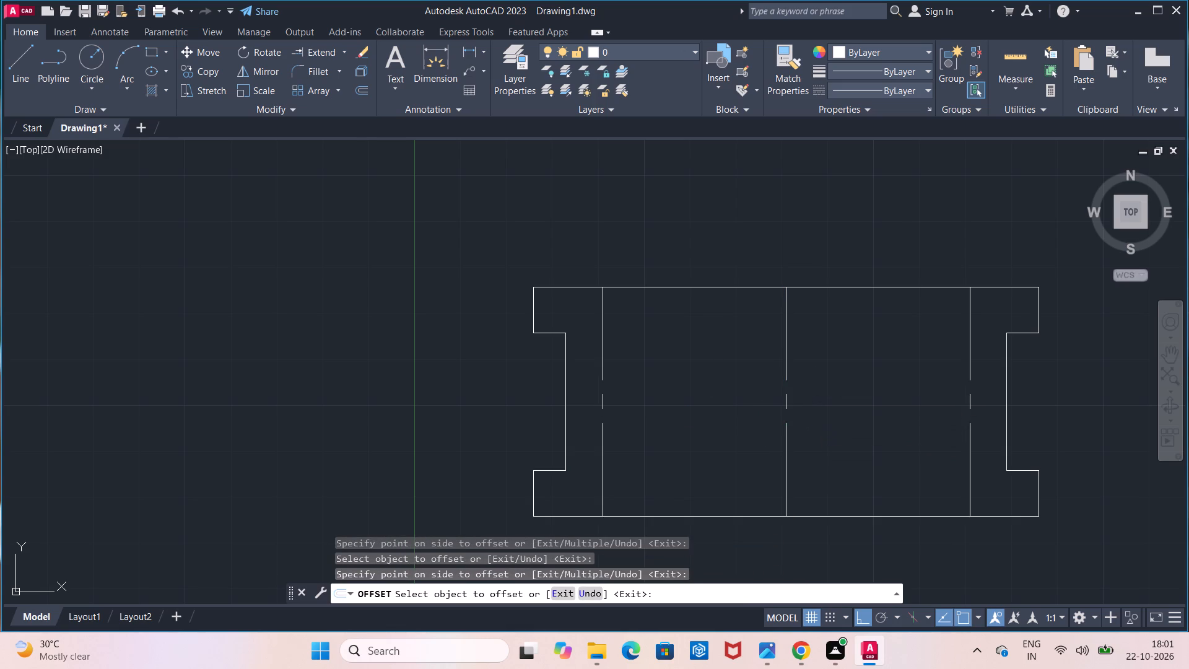
Set the linetype of the two offset vertical lines to ByLayer.
click(601, 409)
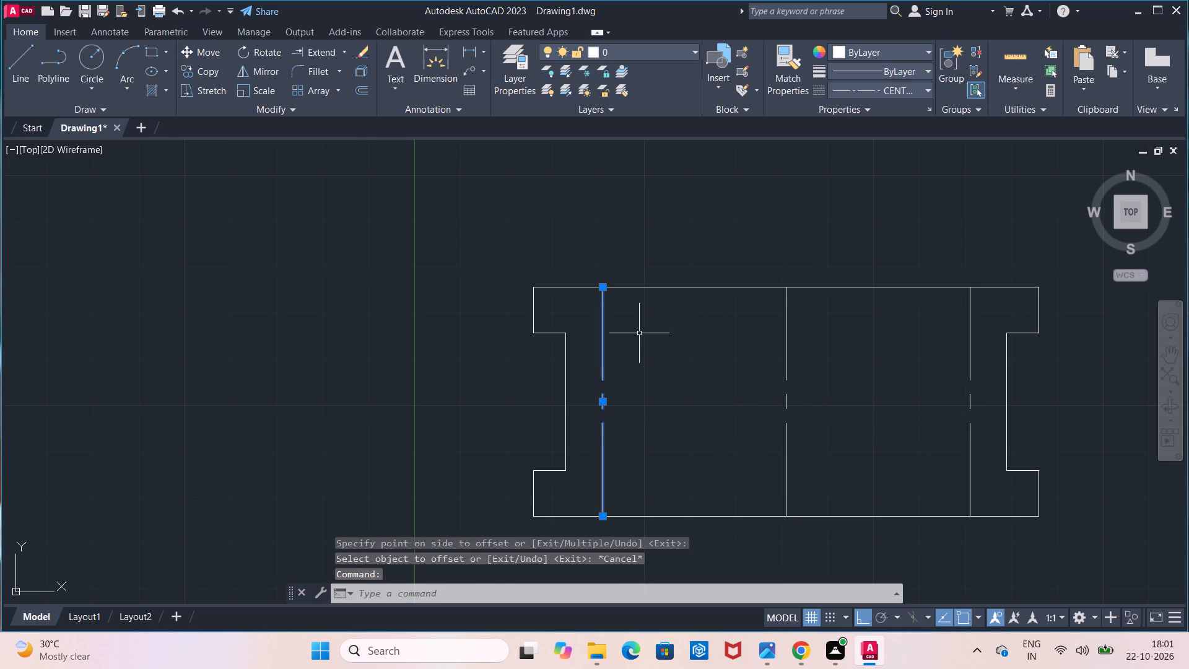
click(868, 93)
click(869, 113)
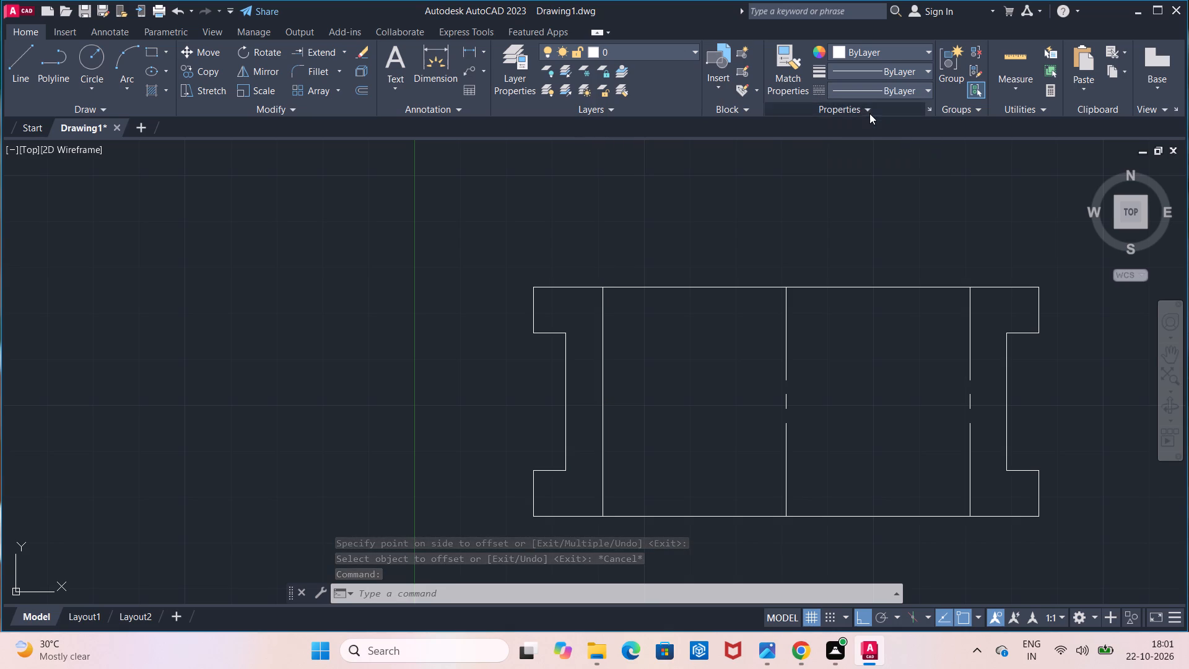
click(969, 406)
click(902, 82)
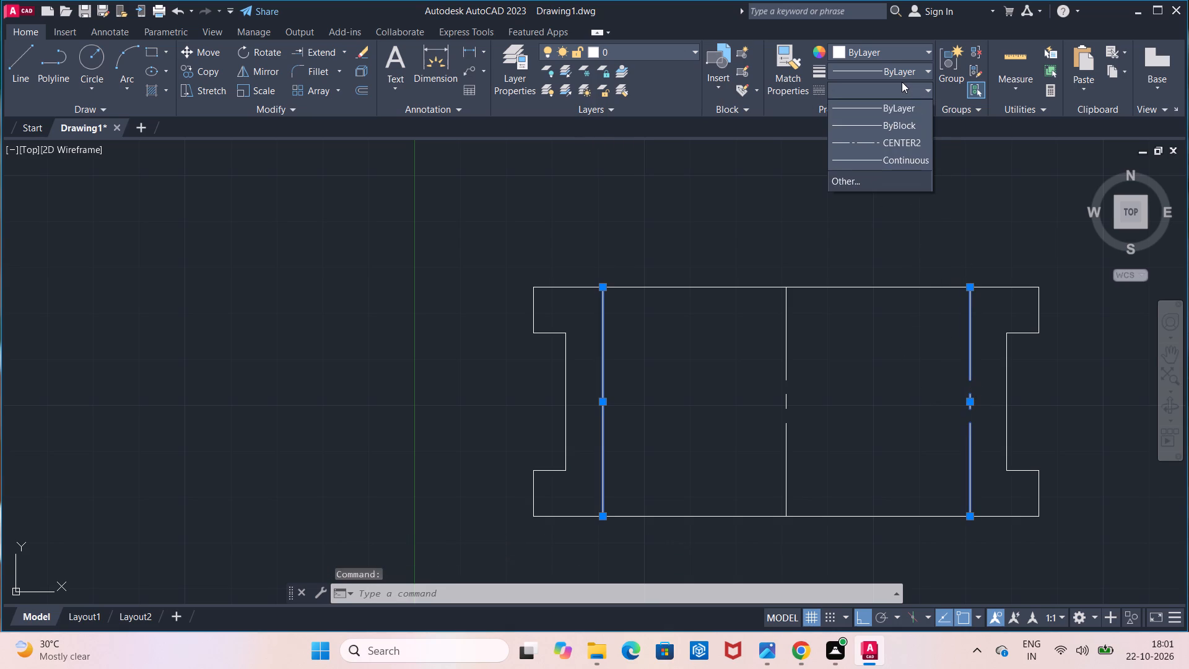
click(899, 102)
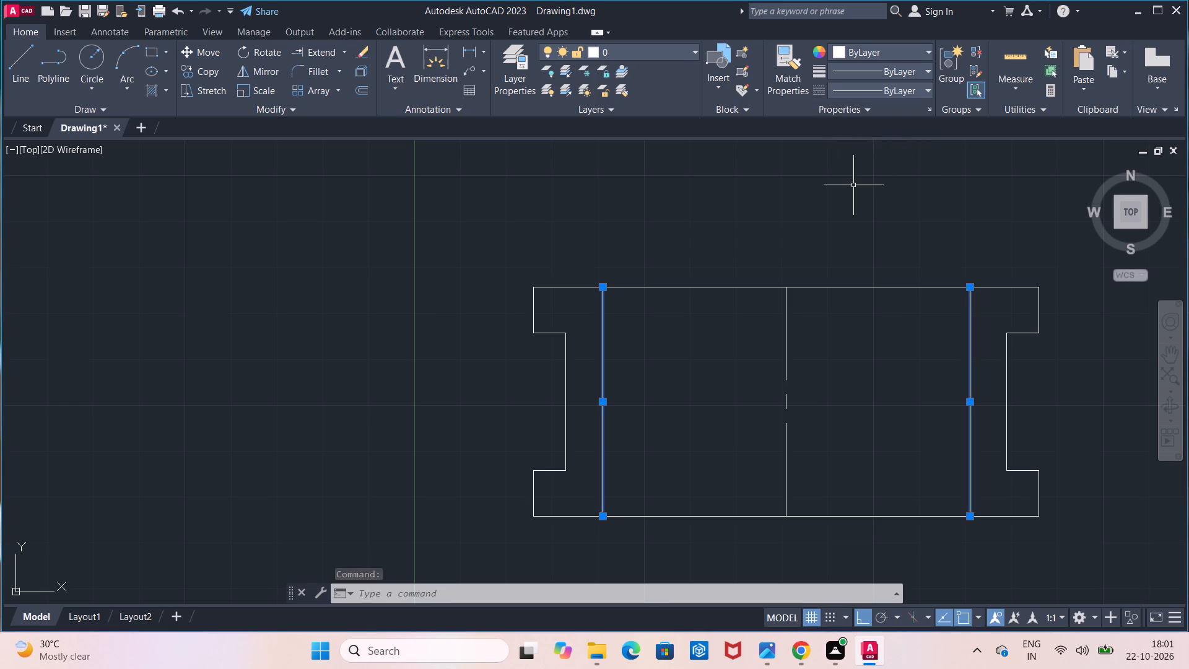
key(Escape)
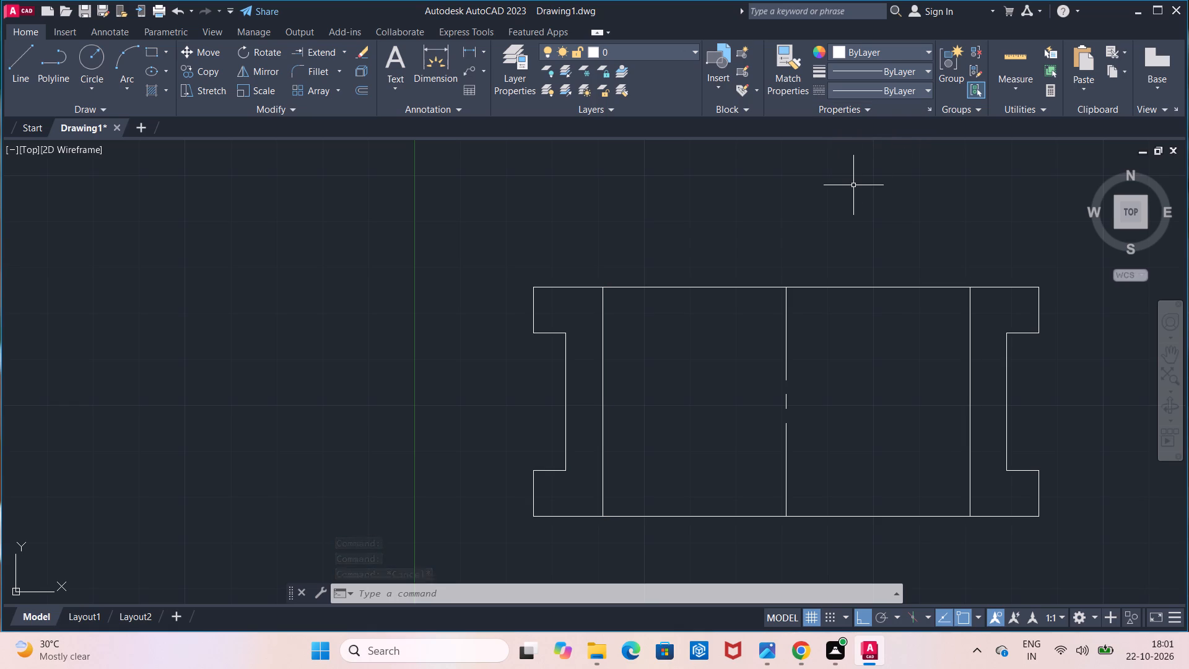
Offset the two outermost inner vertical lines by 15 mm toward the vertical center line.
click(368, 90)
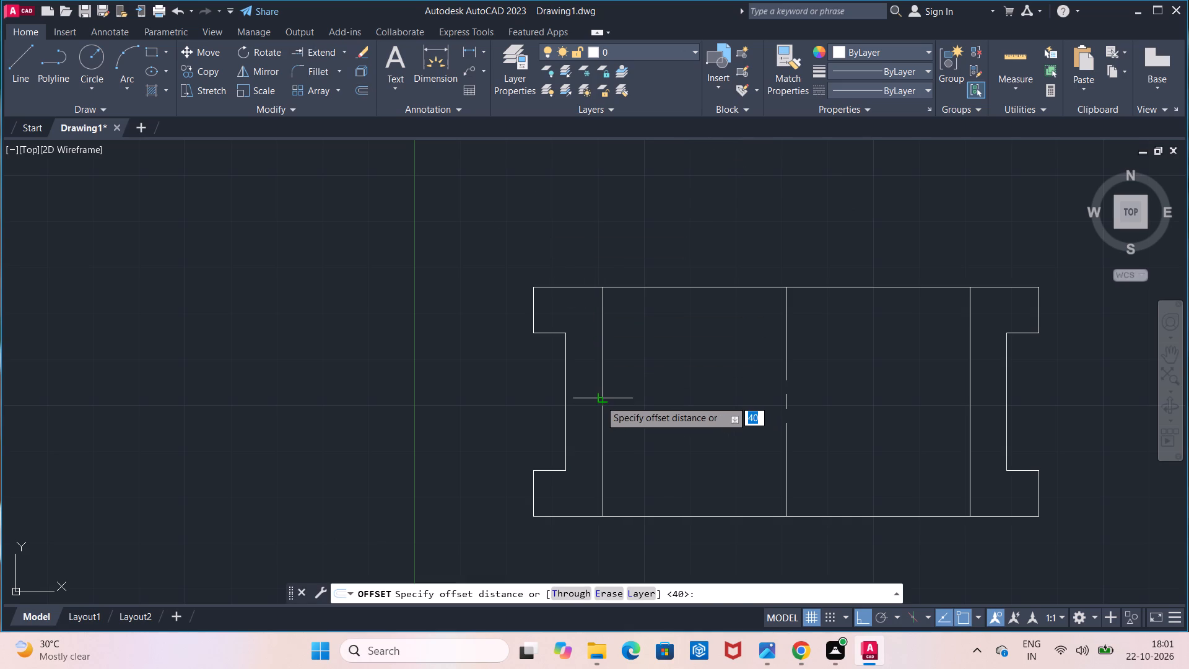
click(600, 400)
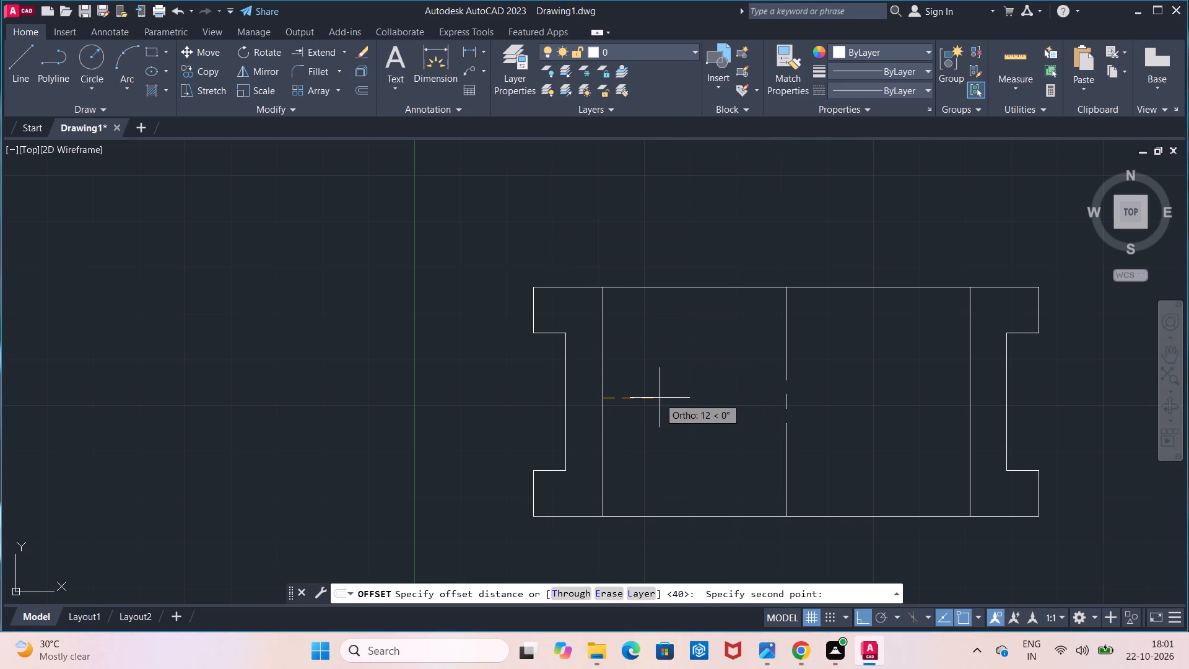
key(1)
key(5)
key(Return)
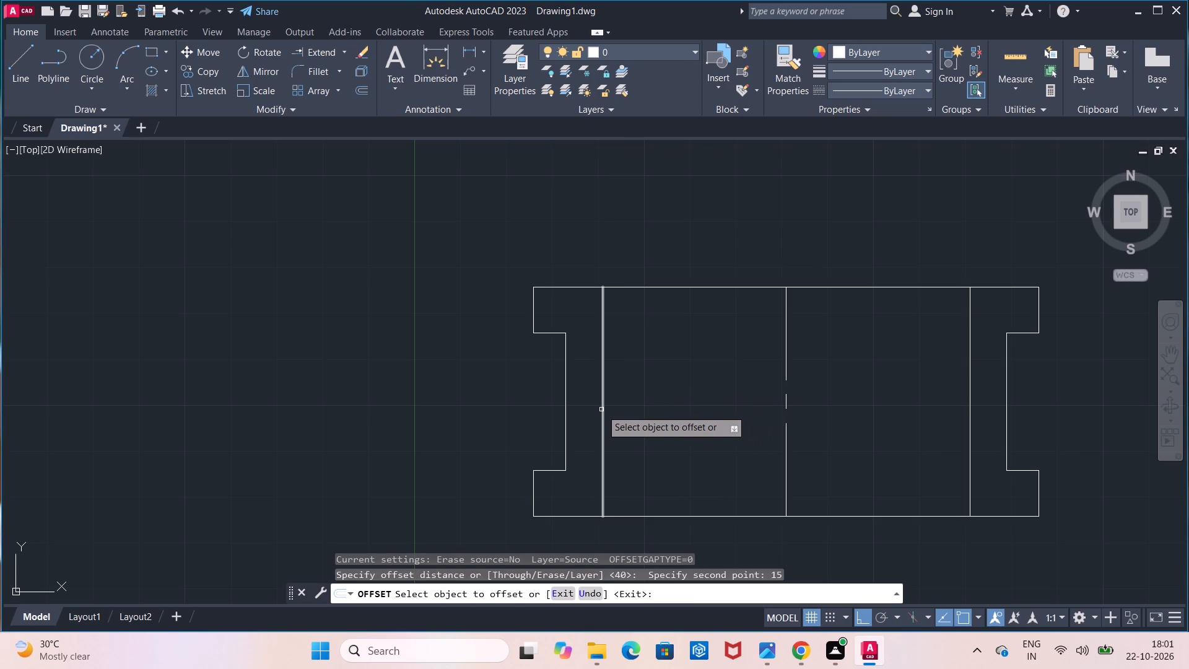
click(601, 411)
click(665, 408)
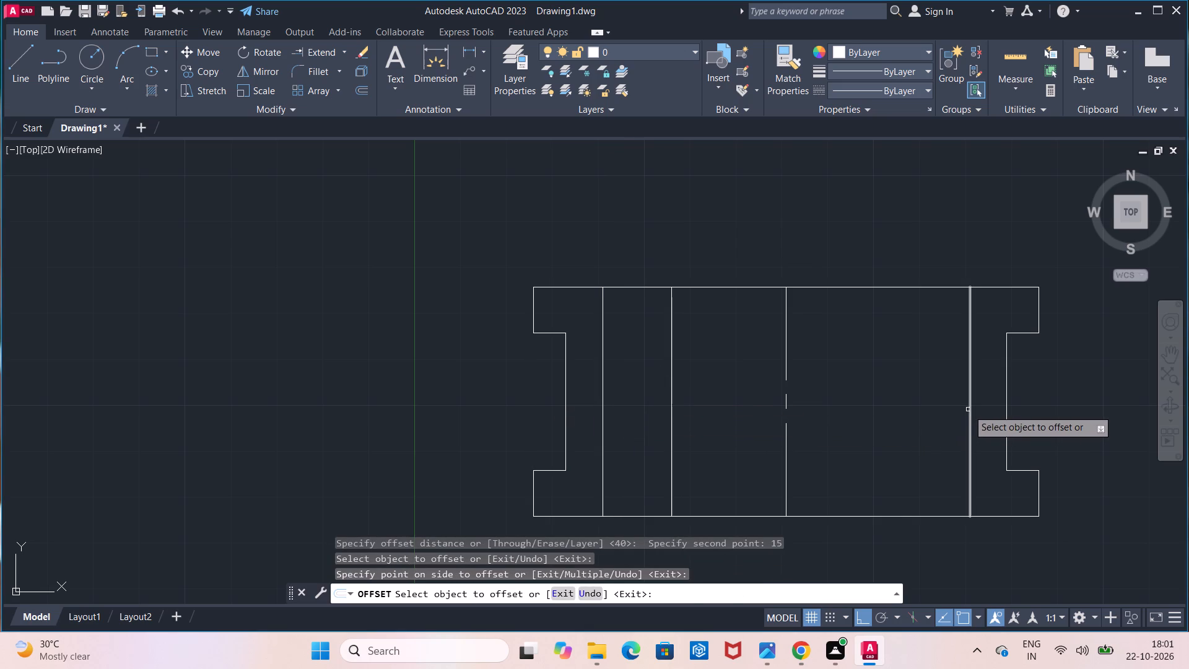
click(969, 409)
click(959, 413)
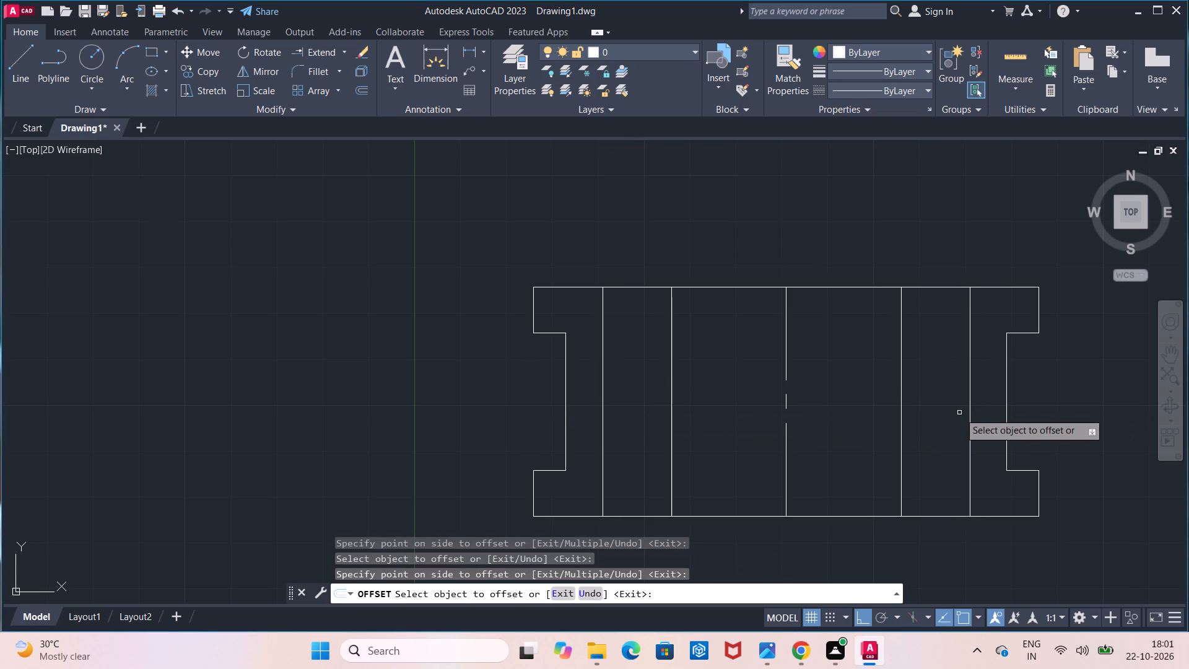
key(Escape)
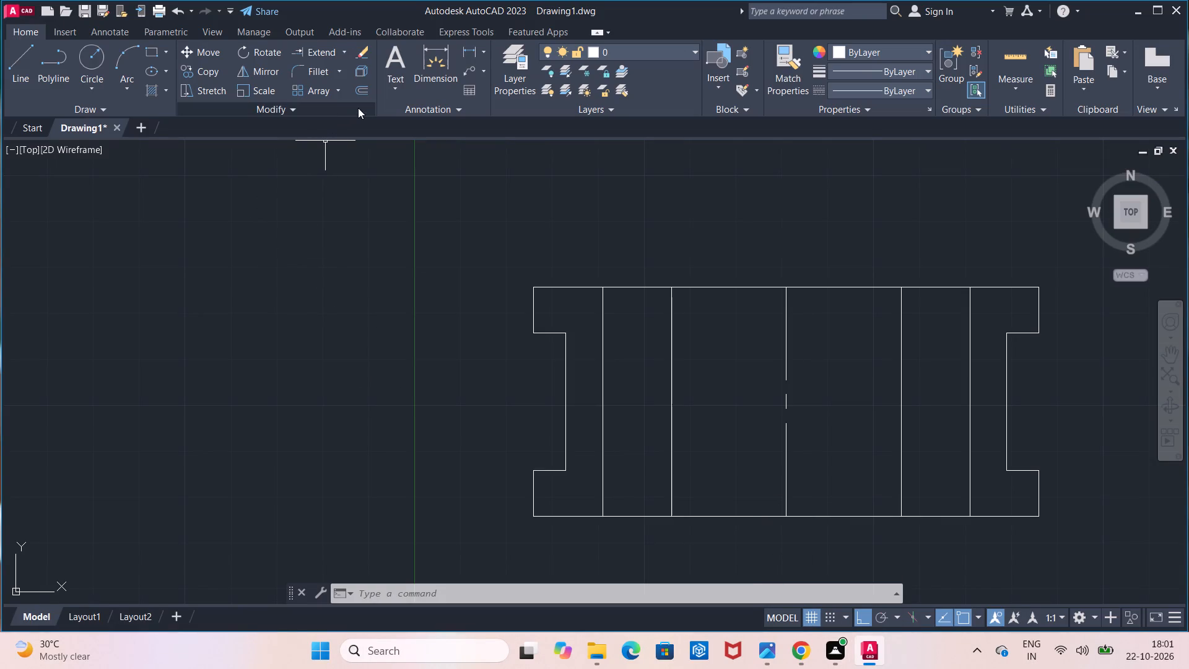
Offset the innermost vertical line on each side of the center line inward by 10 mm.
click(362, 95)
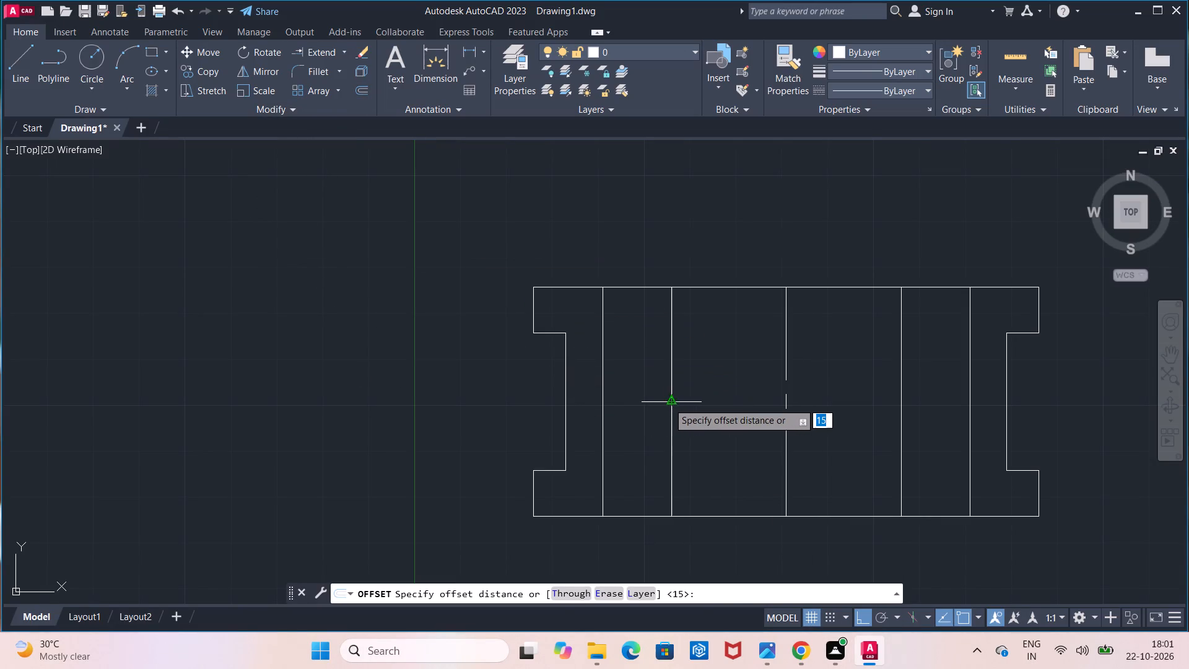
click(668, 403)
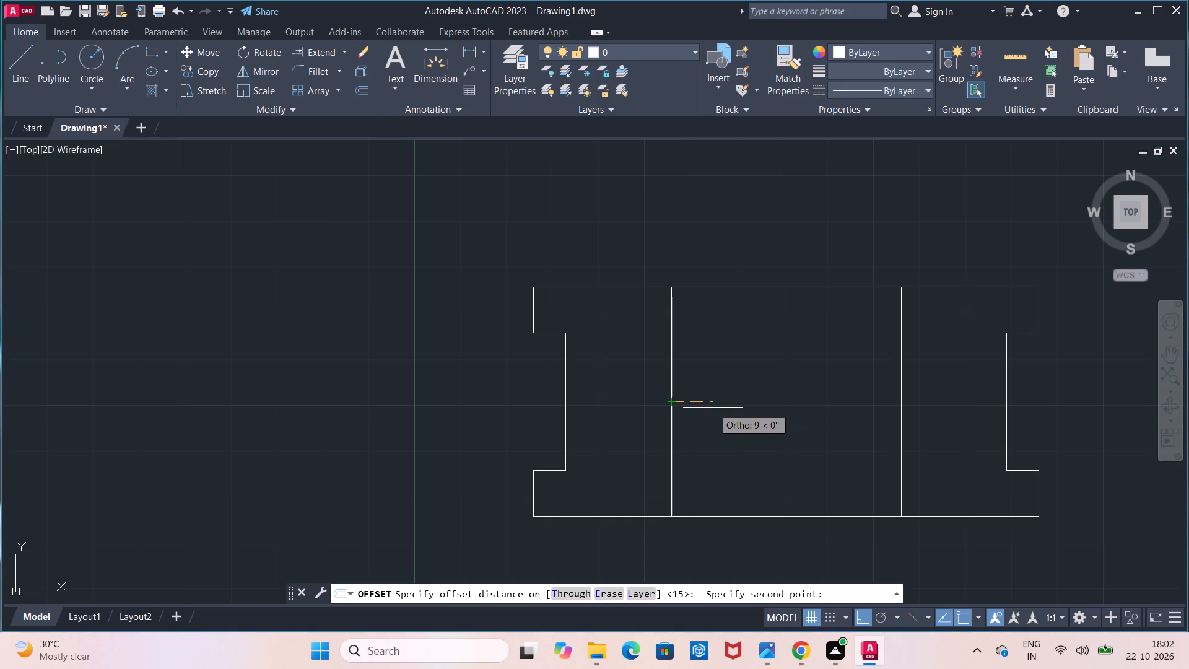
key(1)
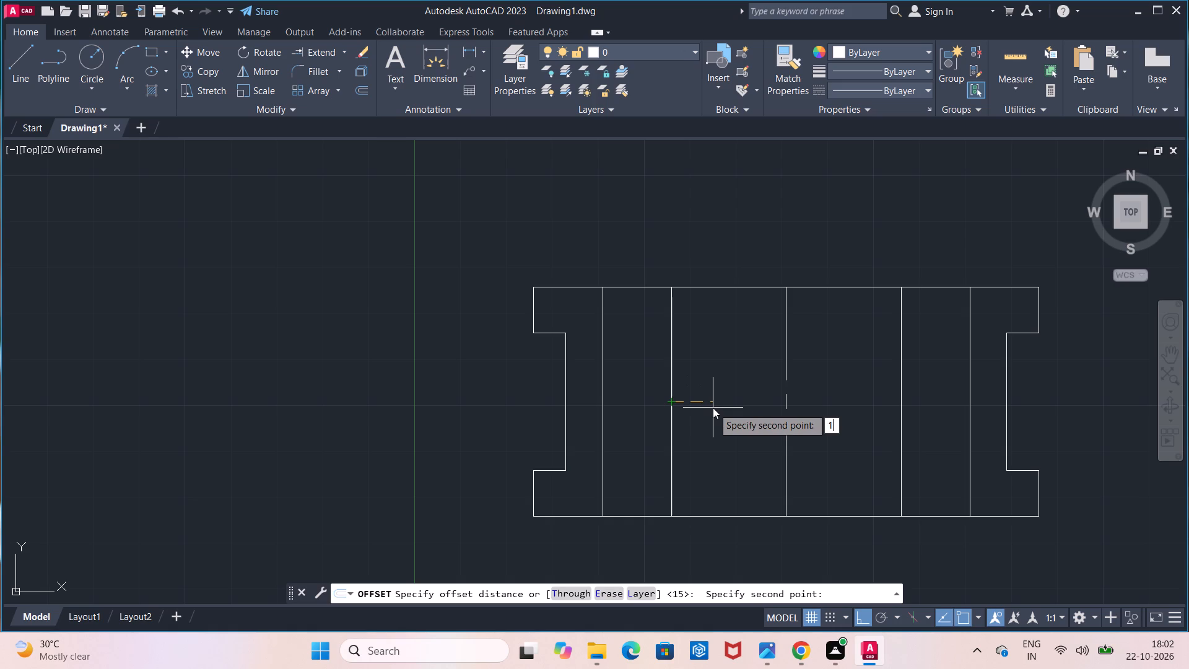
key(0)
key(Return)
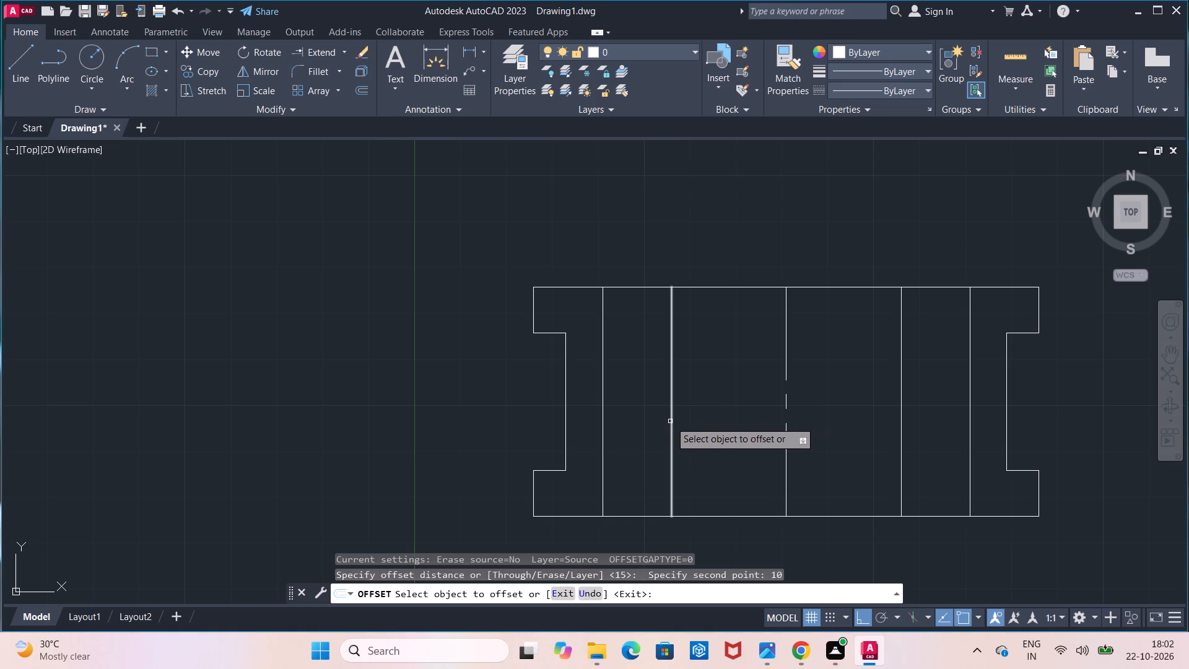
click(670, 421)
click(694, 411)
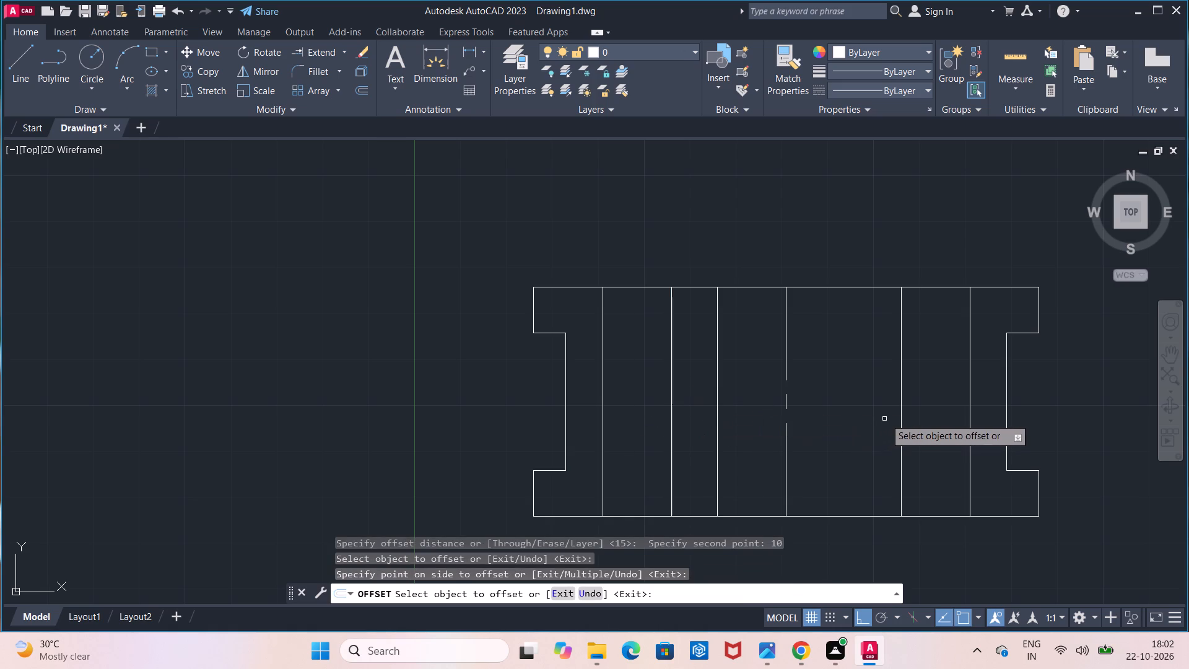
click(900, 414)
click(886, 413)
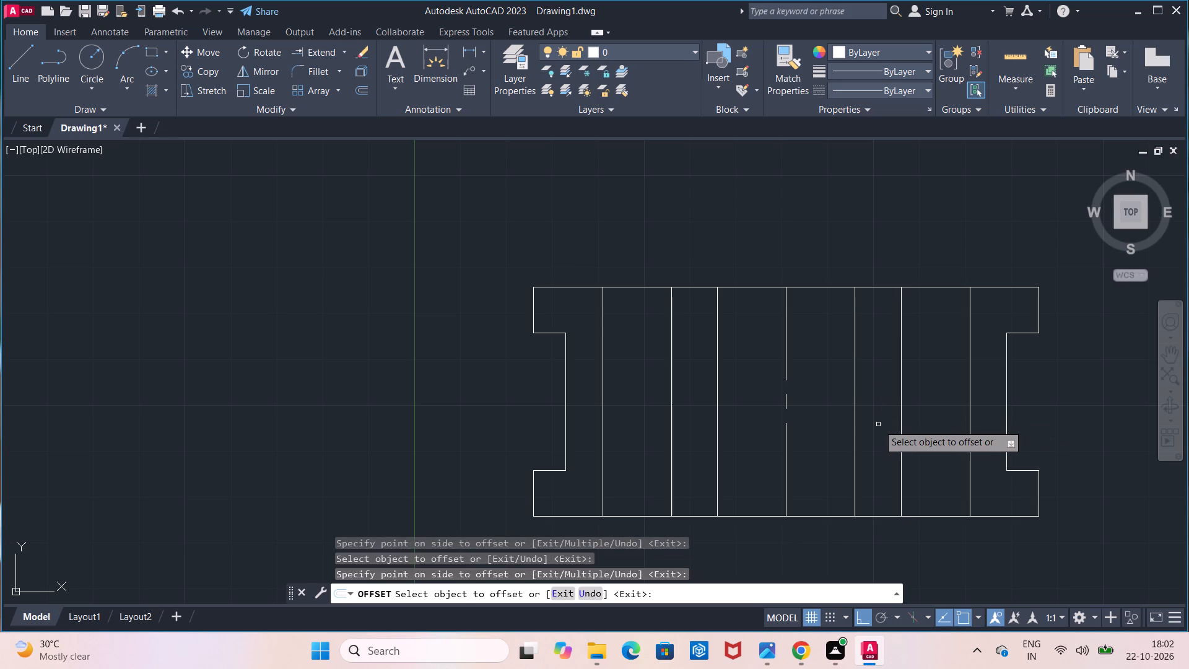
key(Escape)
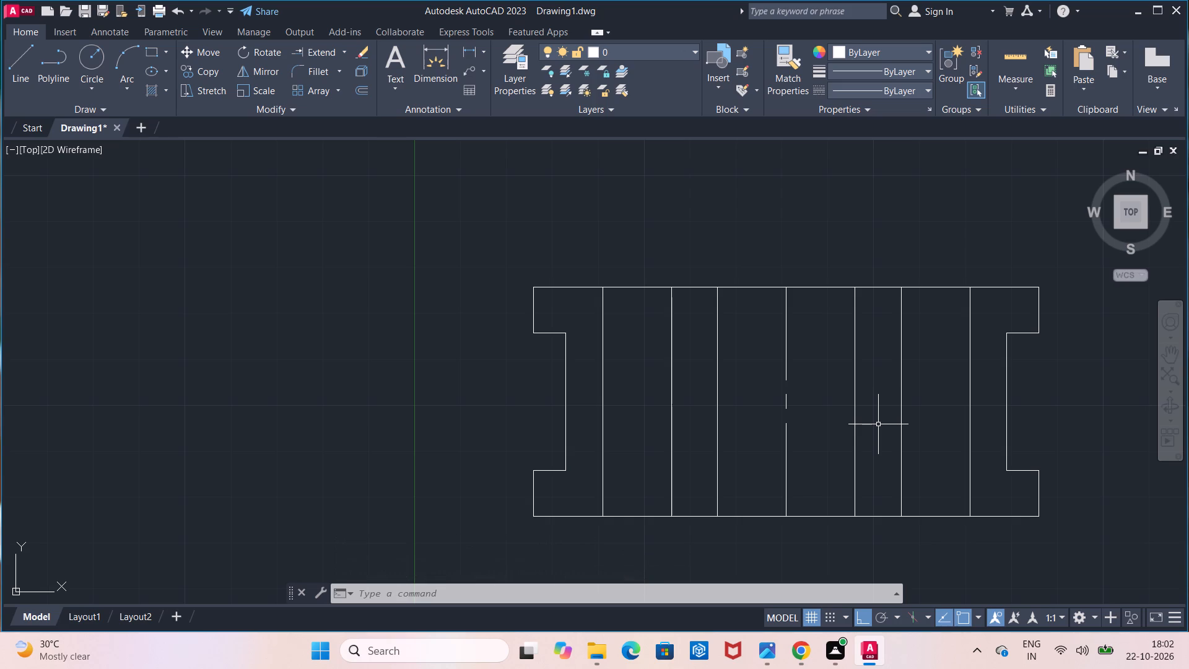
Offset the vertical center line by 7.5 mm to both the left and right sides.
click(30, 88)
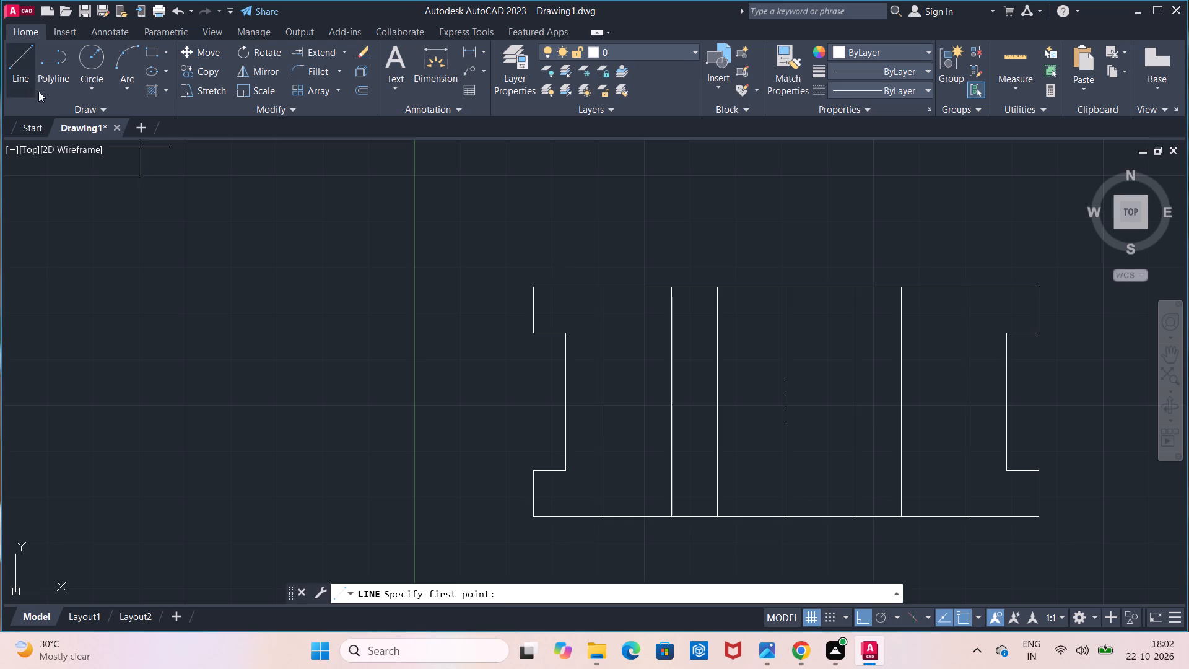
key(Escape)
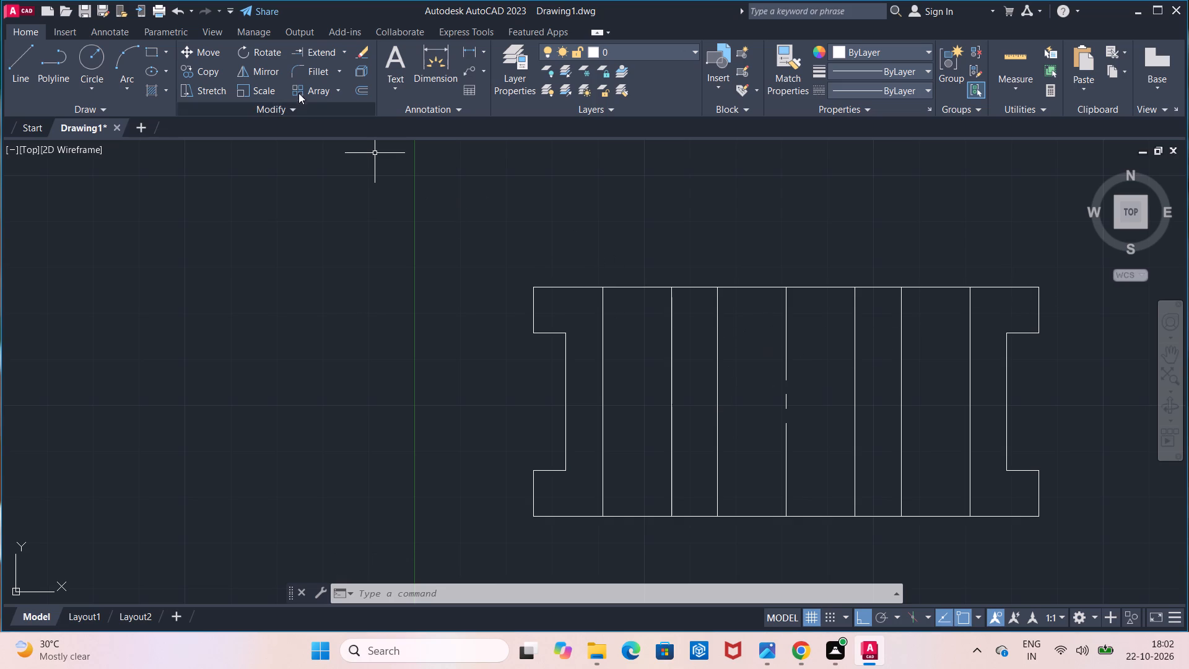
click(359, 87)
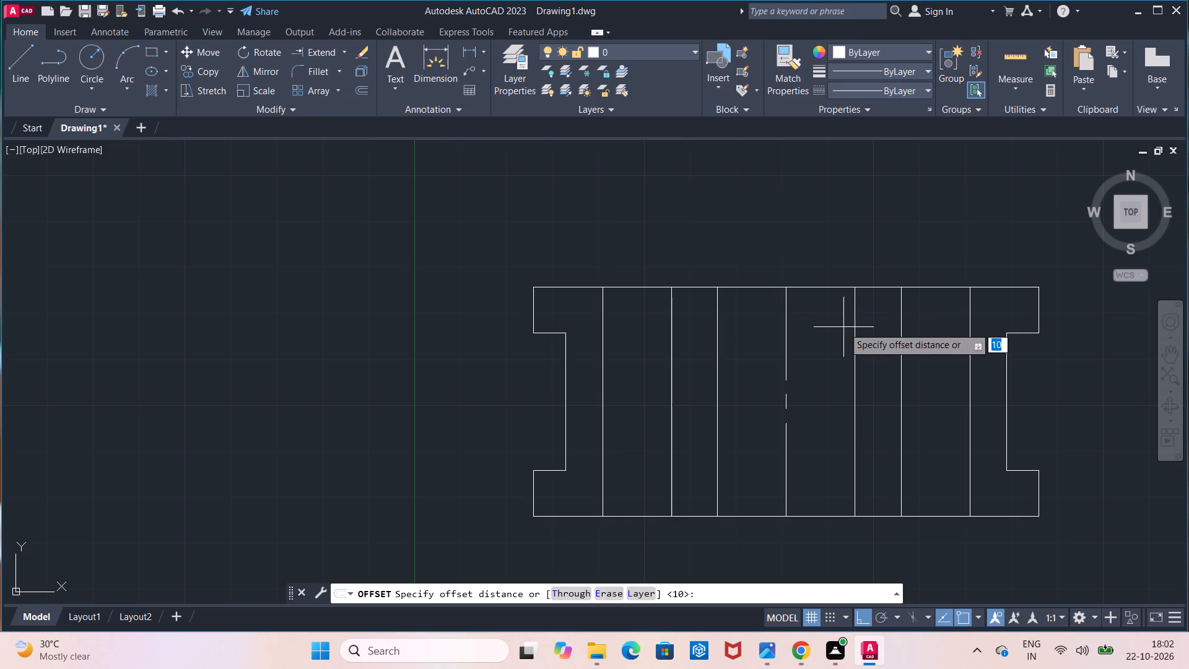
click(788, 338)
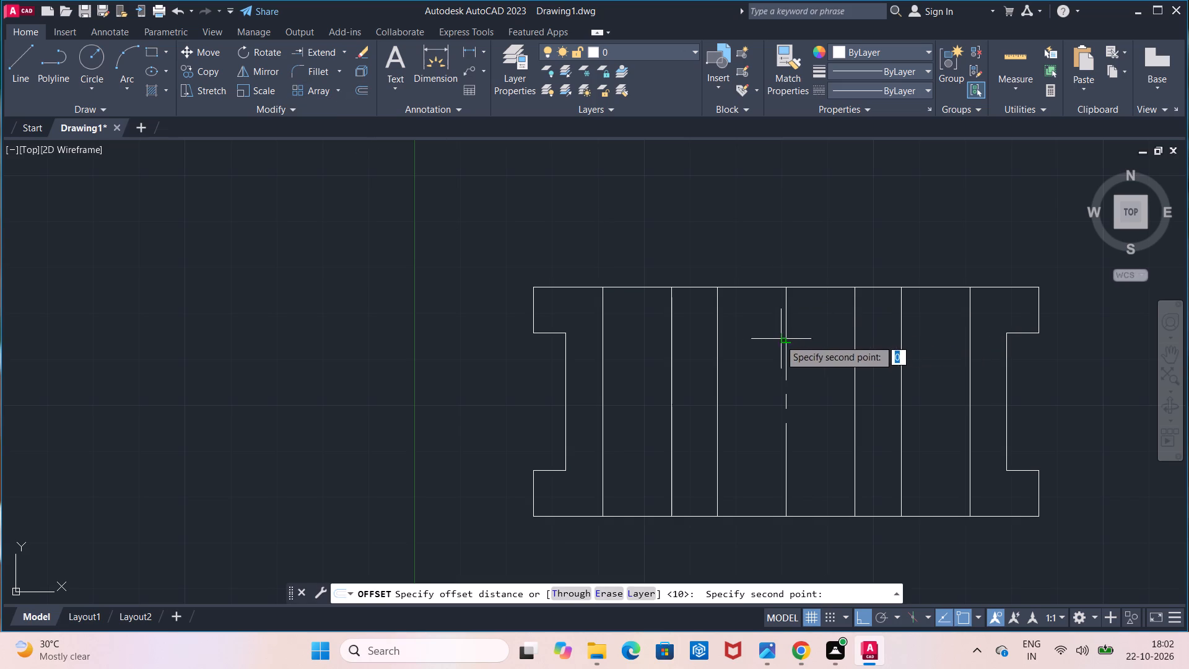
text(7.5)
key(Return)
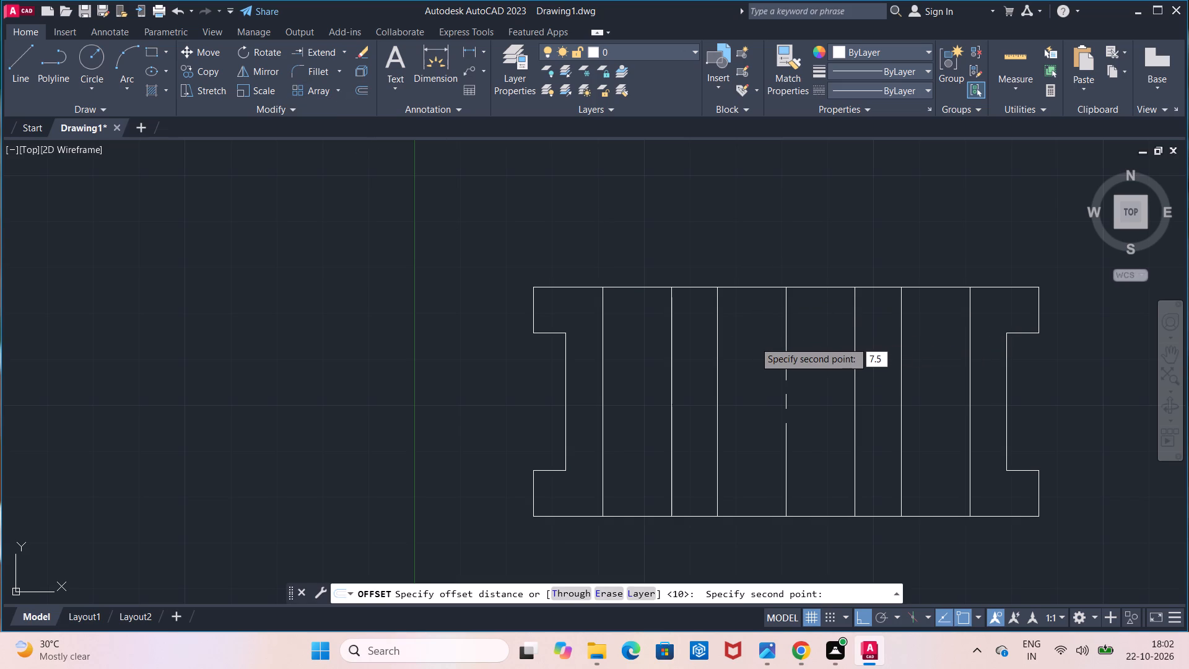
click(786, 325)
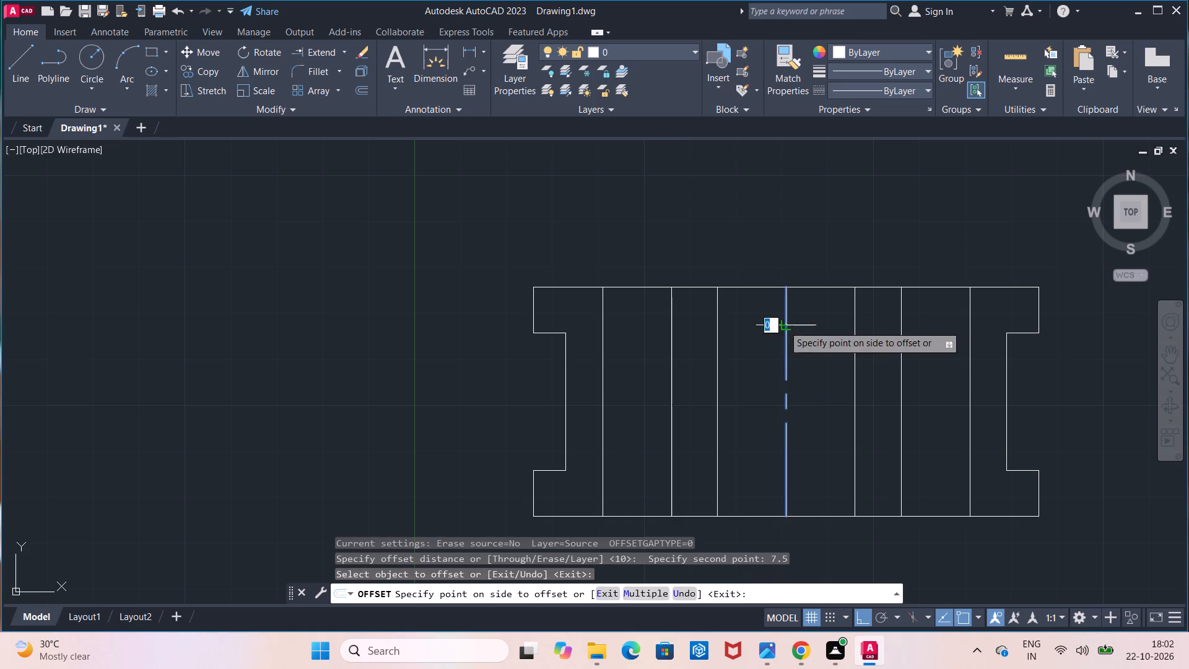
click(778, 325)
click(785, 322)
click(794, 321)
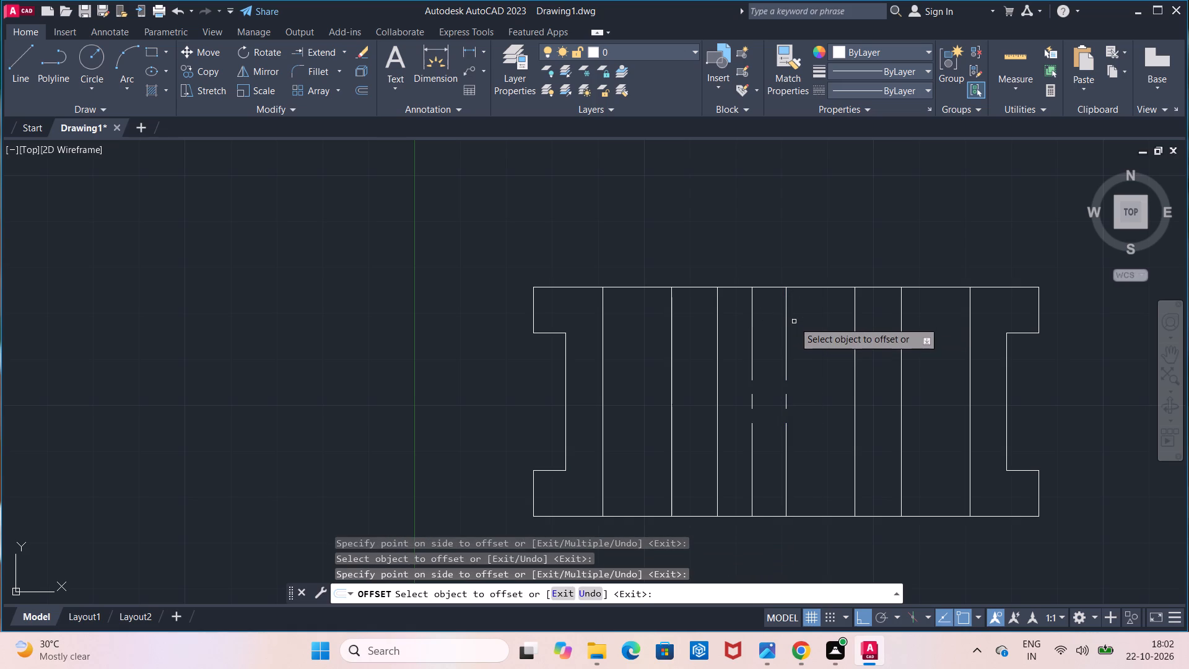
click(786, 341)
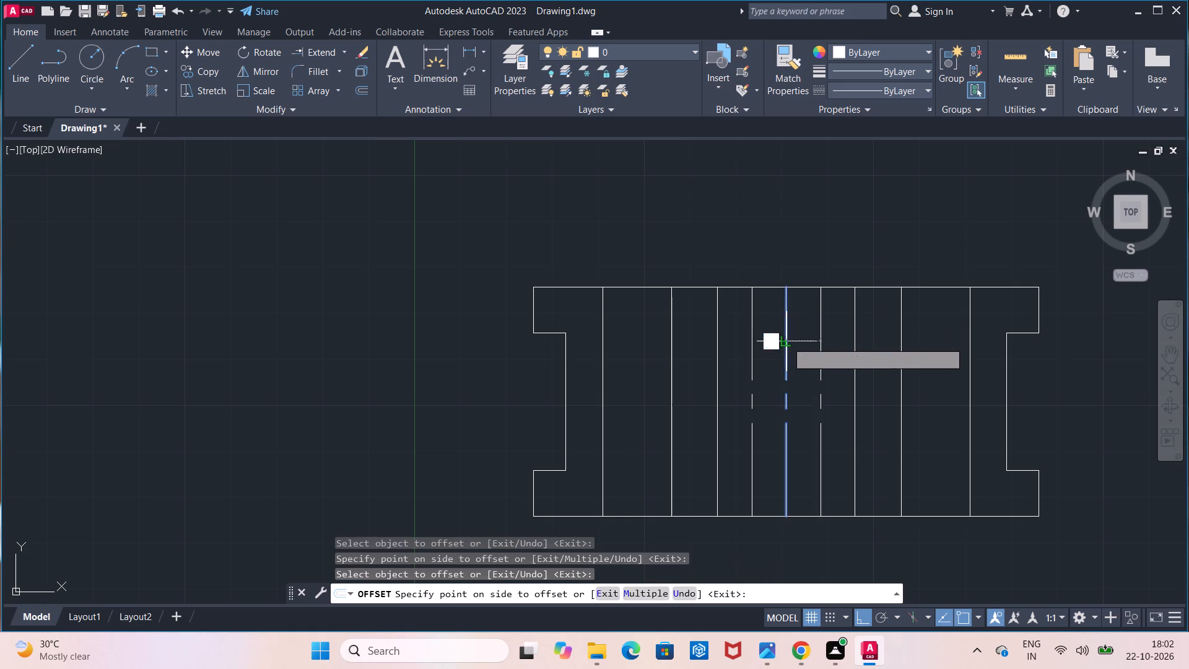
click(793, 338)
click(788, 343)
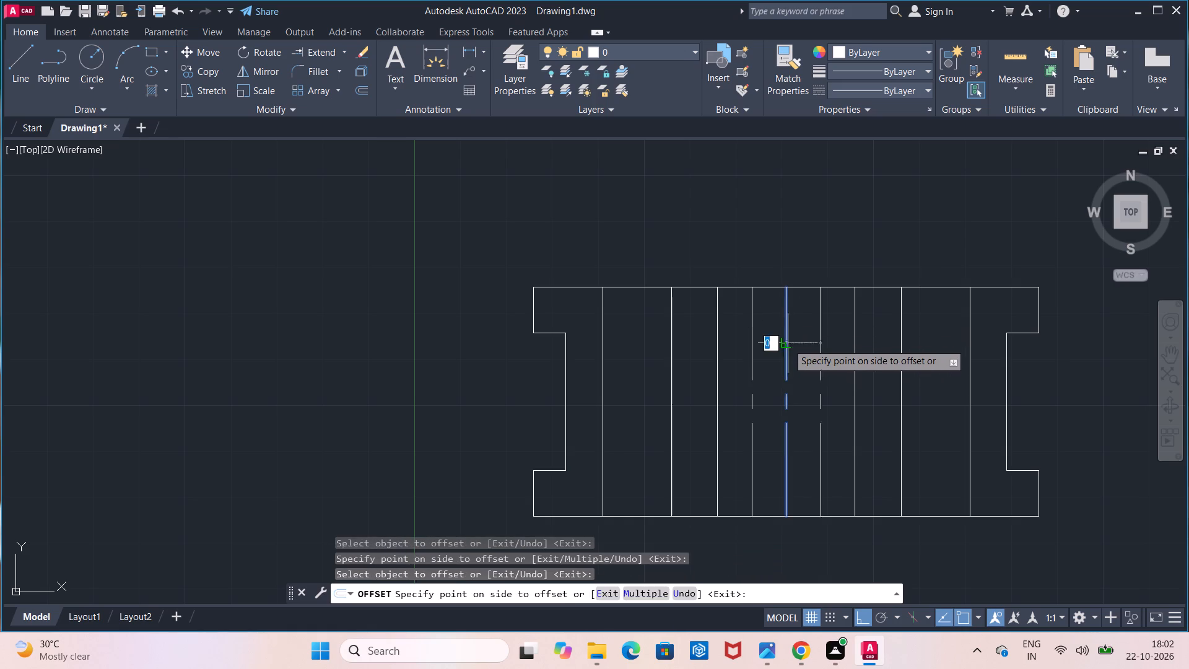
click(801, 343)
key(Escape)
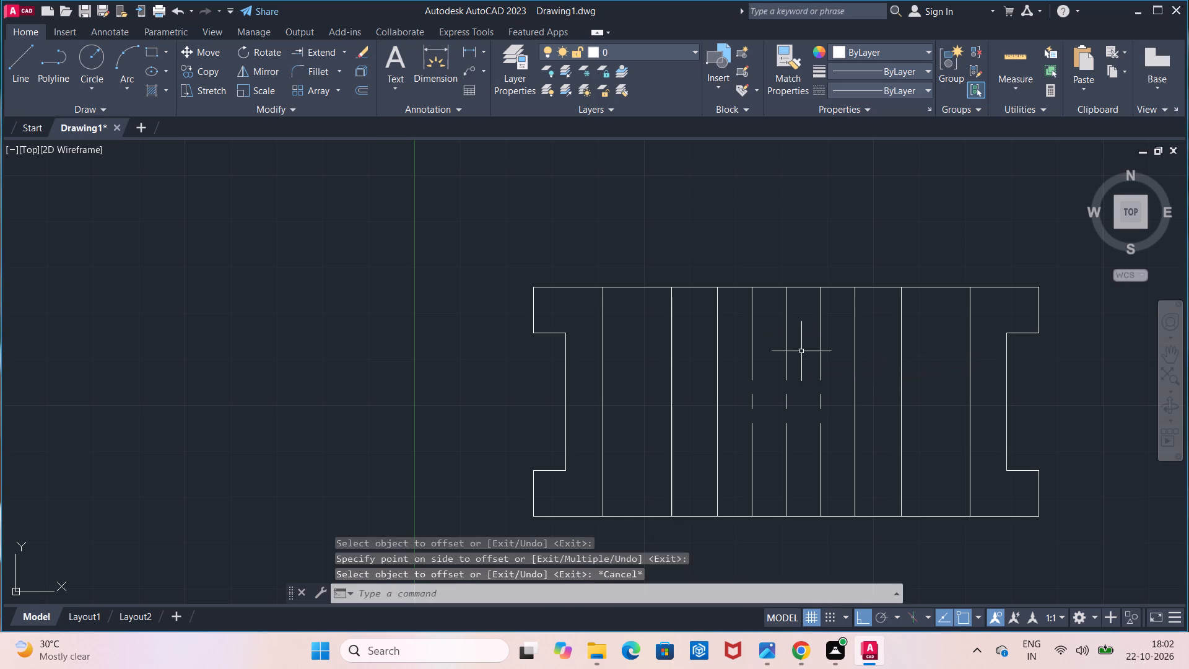
Set the linetype of the two dashed lines on either side of the center line to ByLayer.
click(755, 383)
click(760, 378)
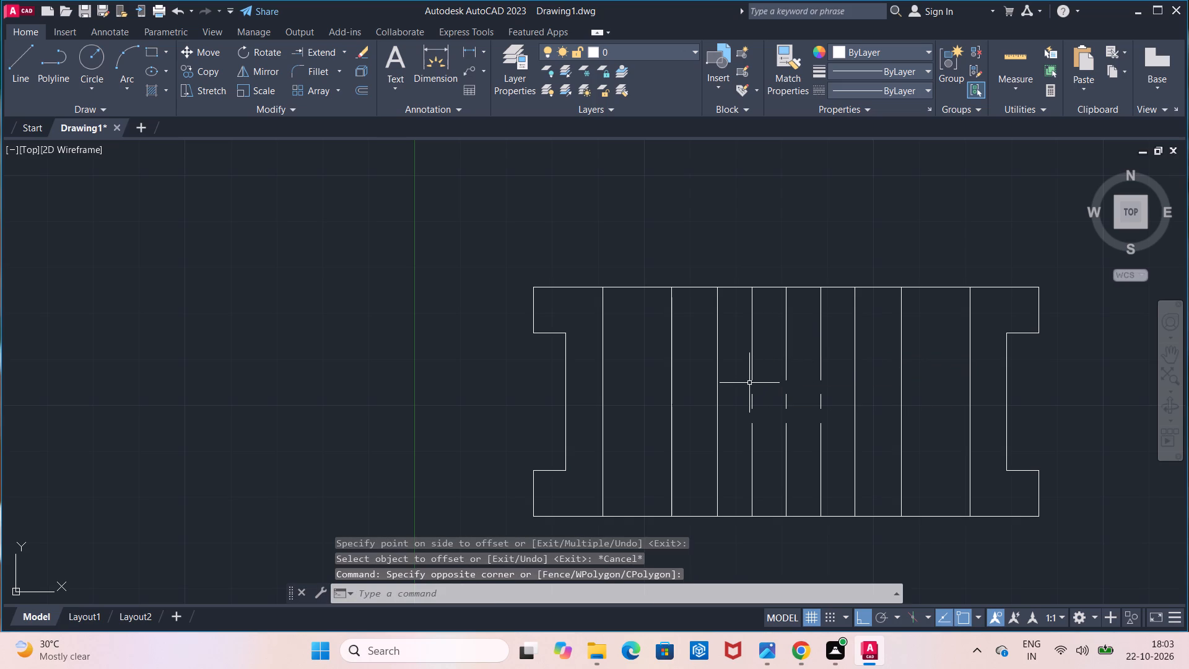
click(752, 375)
click(886, 89)
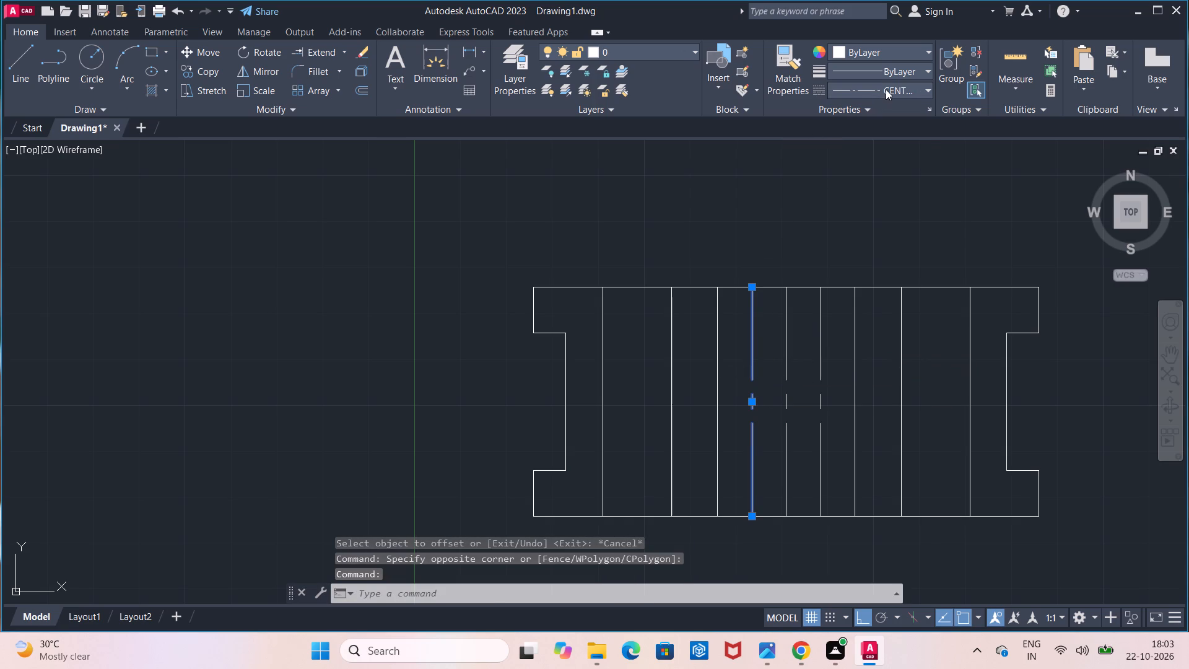
click(891, 103)
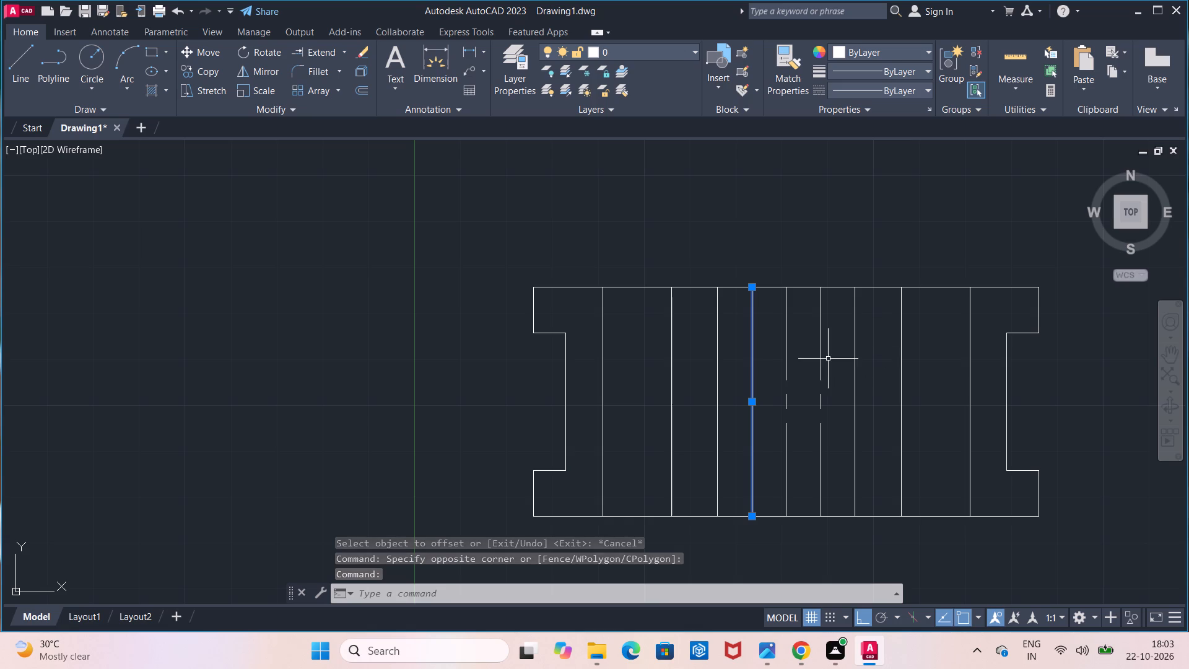
click(822, 362)
click(894, 89)
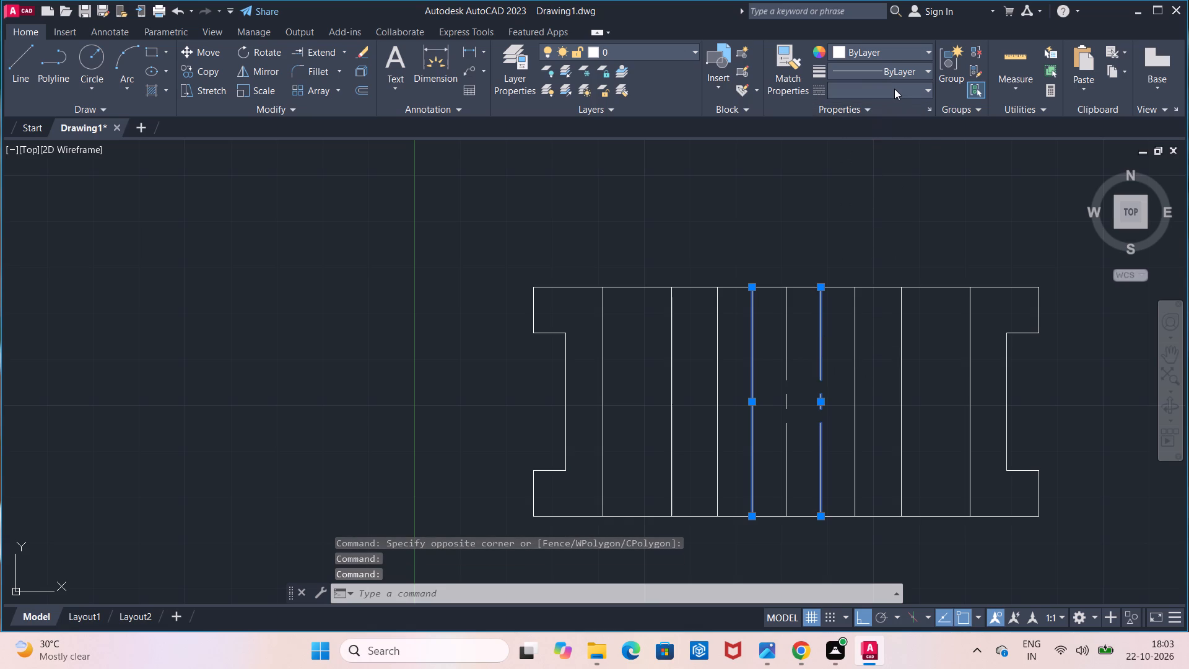
click(899, 112)
key(Escape)
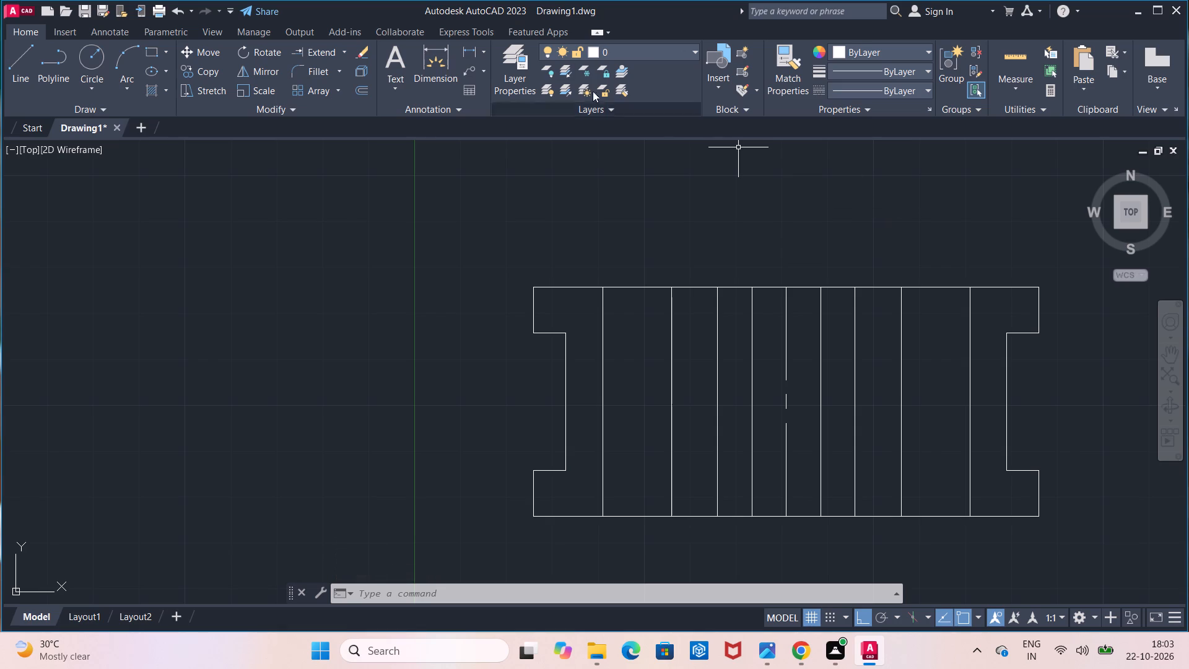
Offset the outline's top edge downward by 10 mm.
click(360, 88)
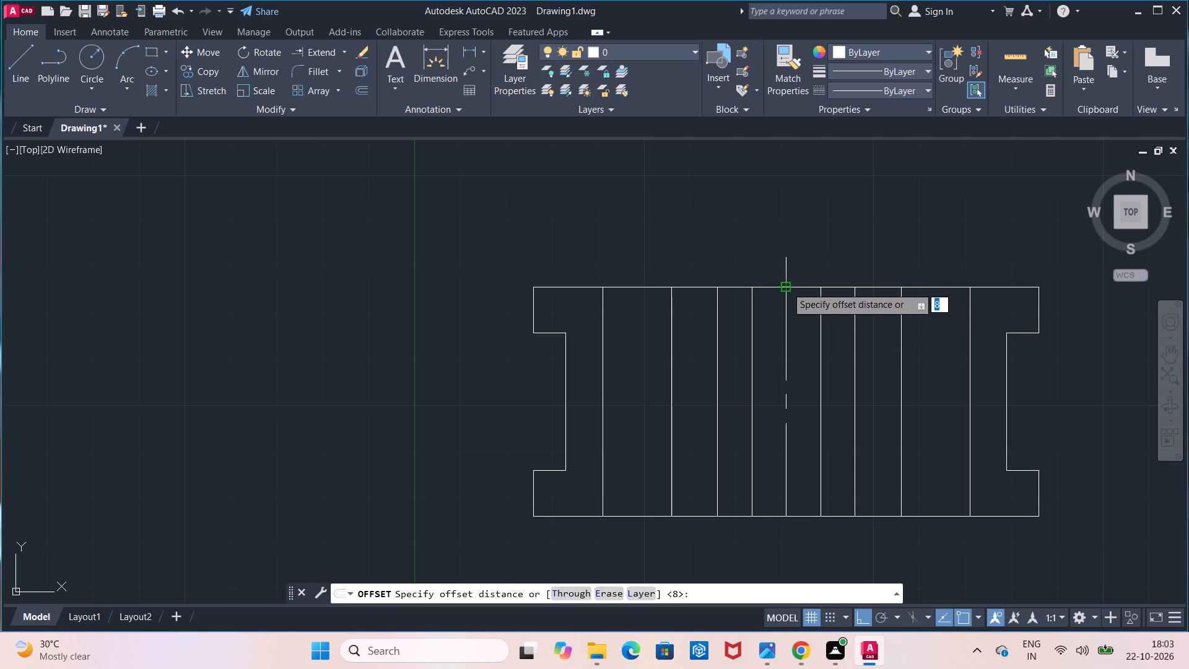
click(786, 287)
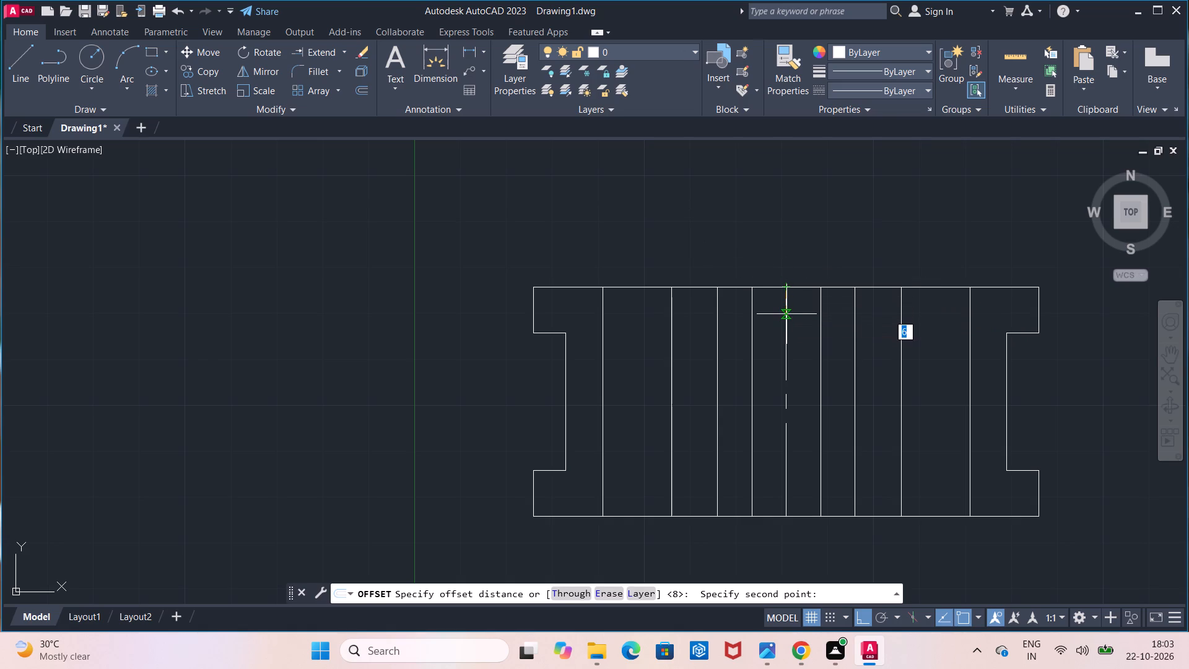
key(1)
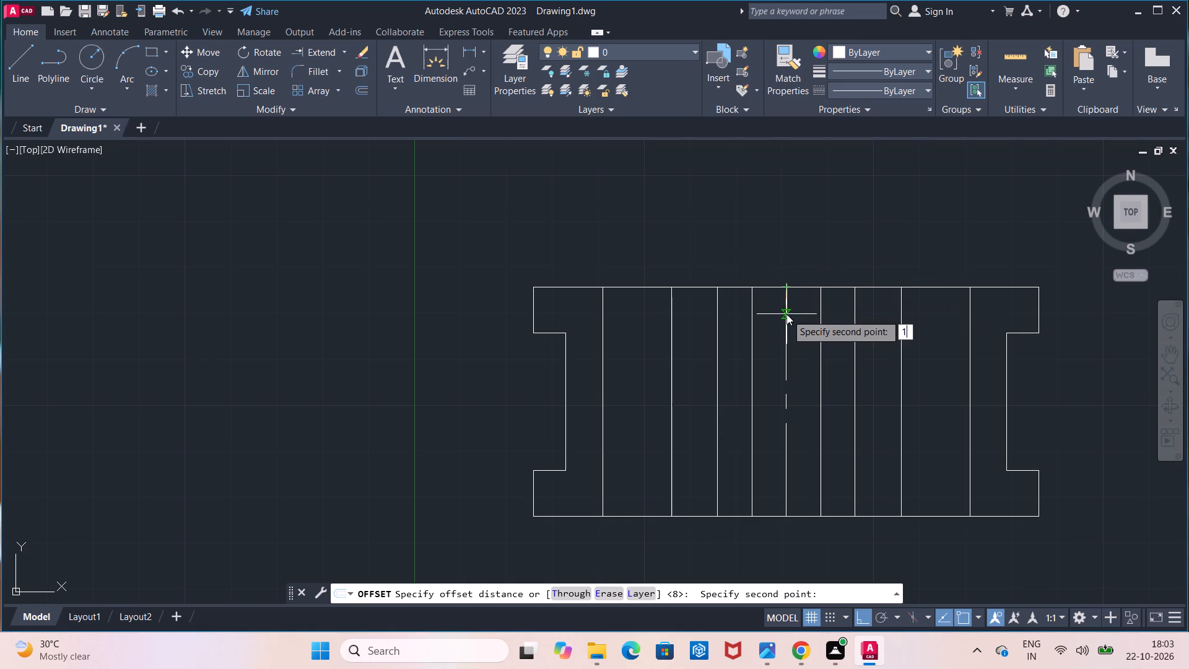
key(0)
key(Return)
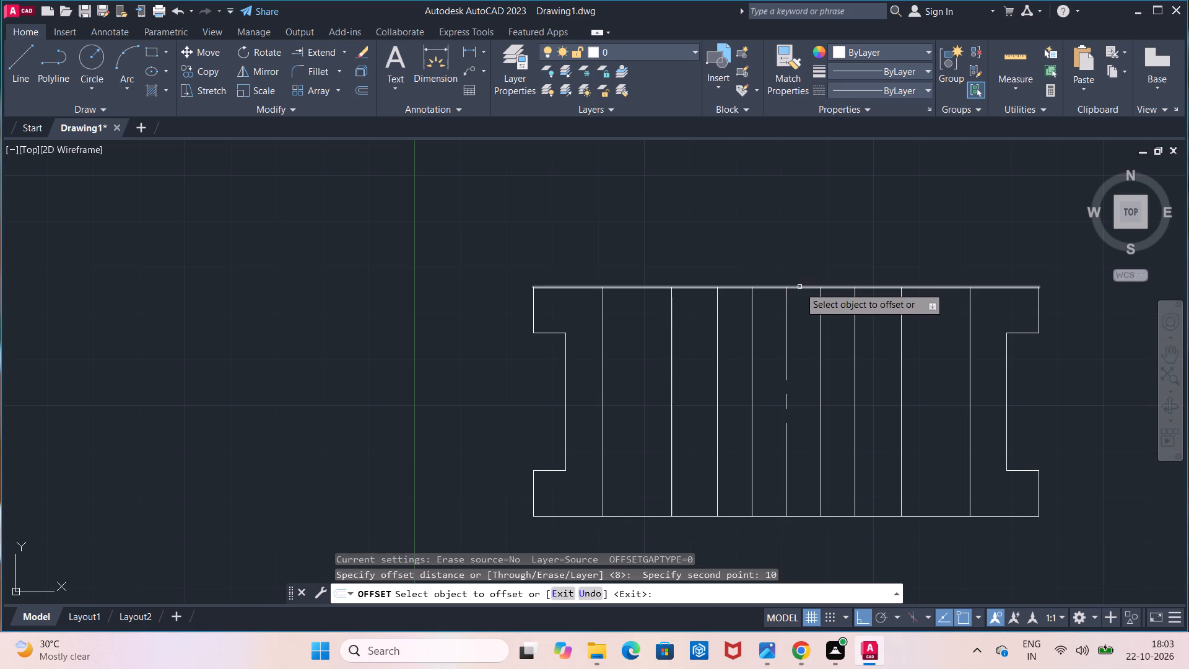
click(799, 287)
click(794, 305)
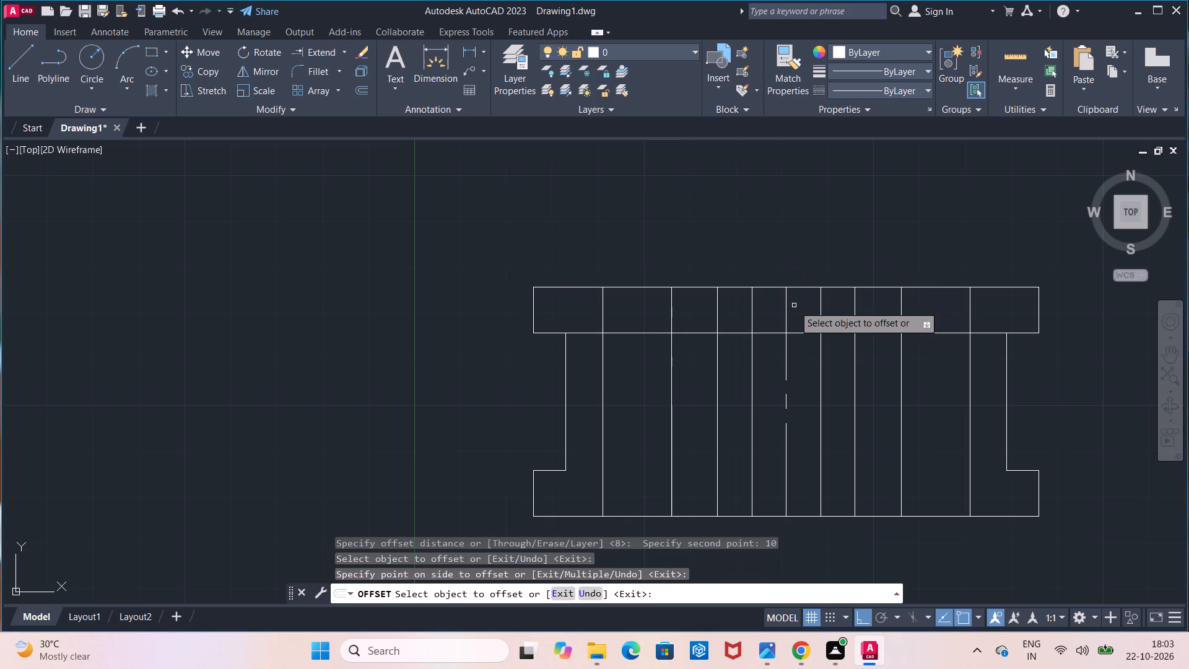
Offset the outline's bottom edge upward by 10 mm.
key(Escape)
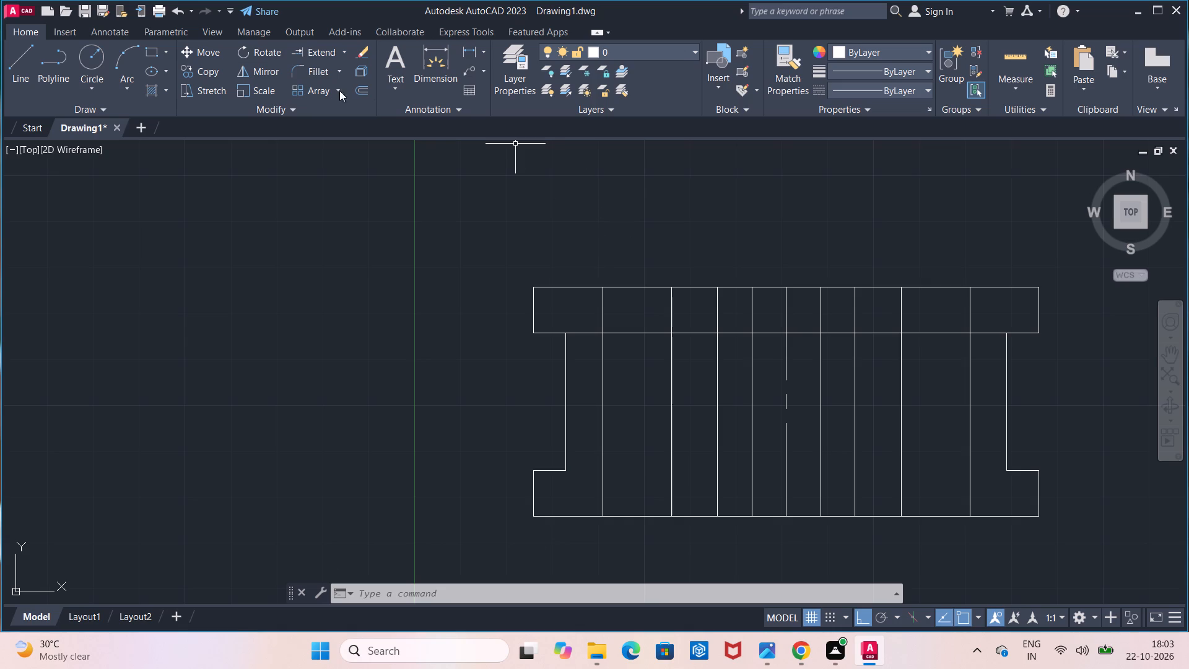
click(367, 85)
click(786, 516)
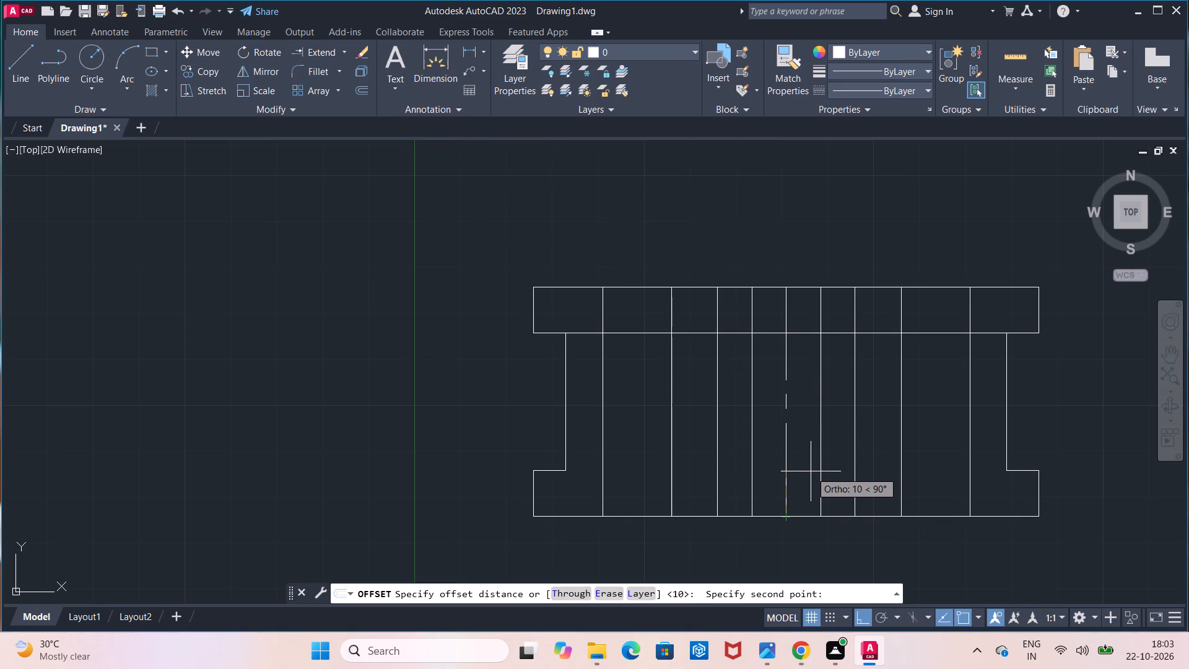
text(10)
key(Return)
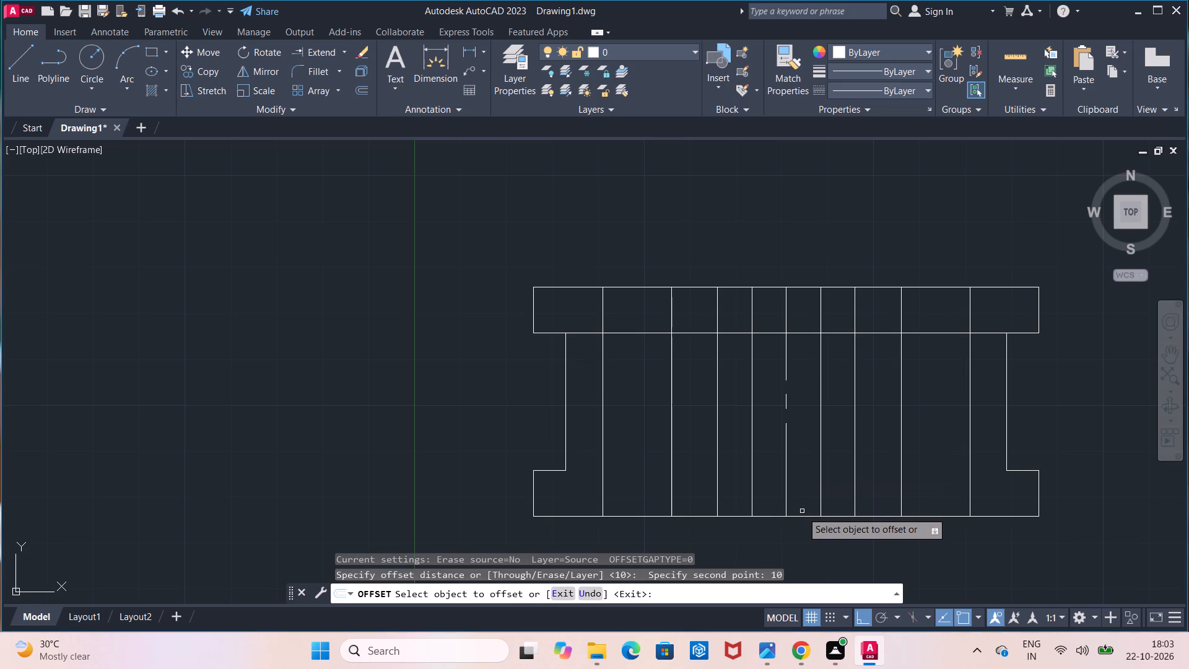
click(801, 517)
click(799, 489)
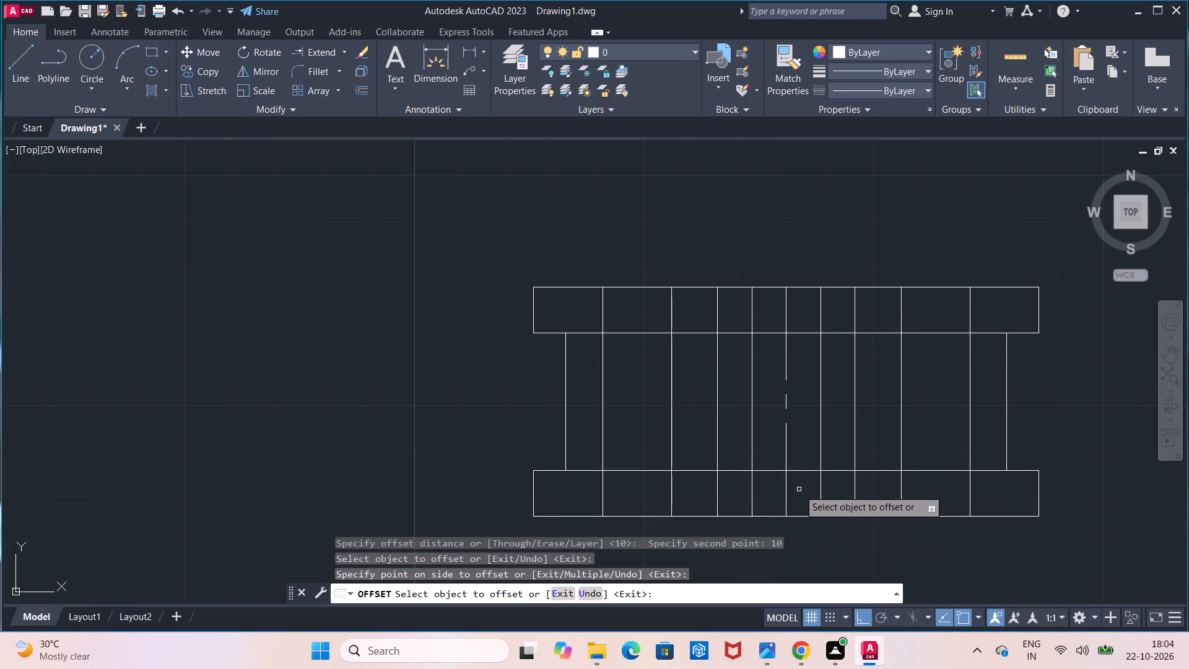
key(Escape)
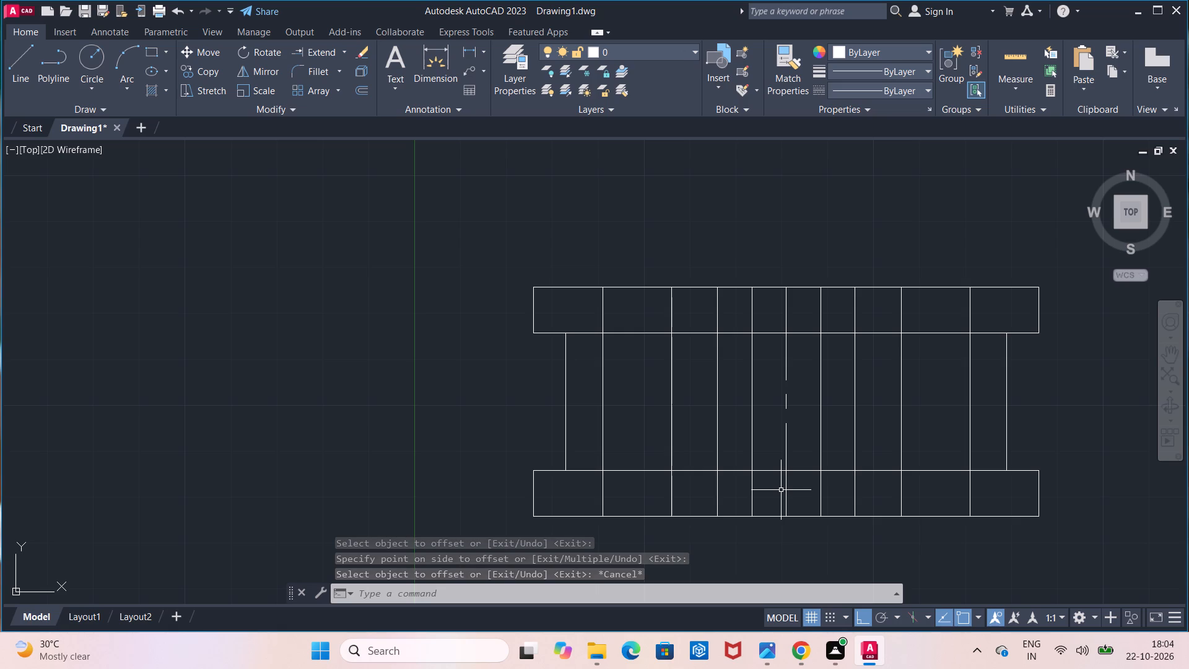
Trim the upper inner horizontal line from the left notch to the central pair of lines, plus the first segment right of that pair.
click(342, 51)
click(341, 69)
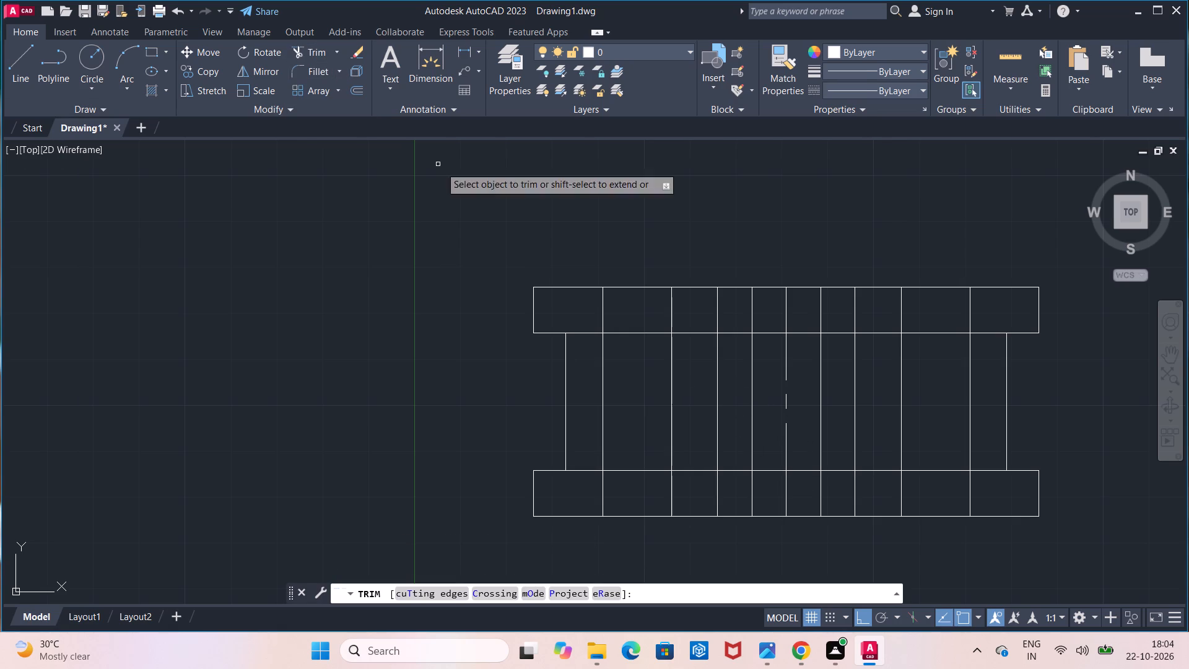
click(730, 331)
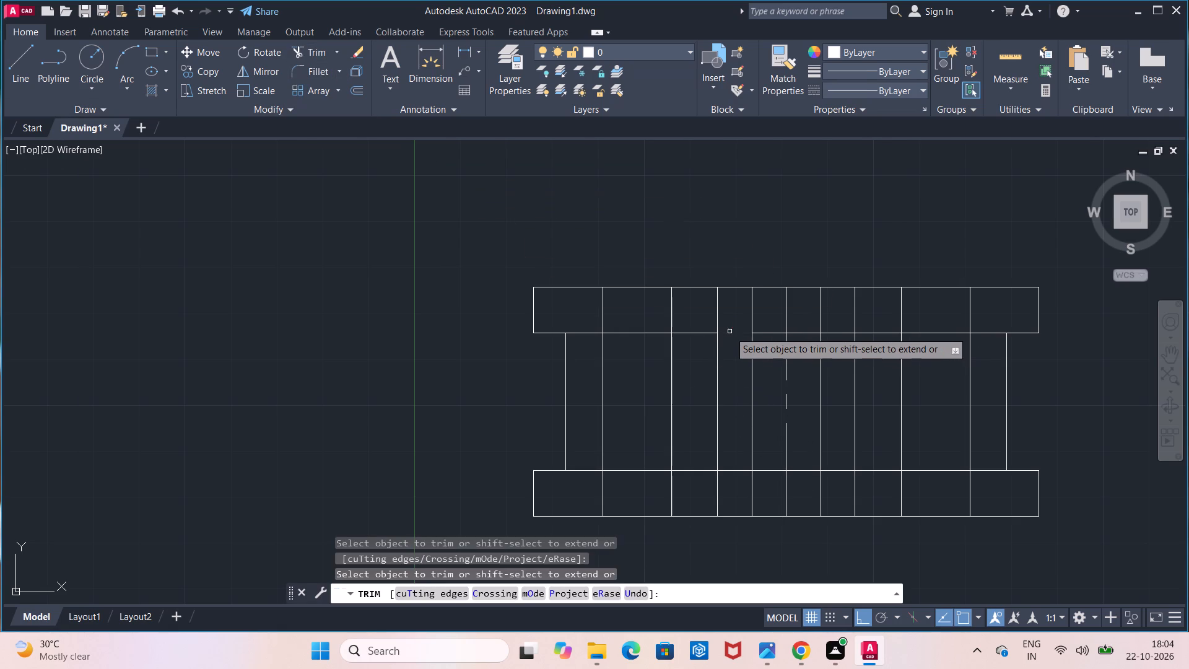
click(830, 334)
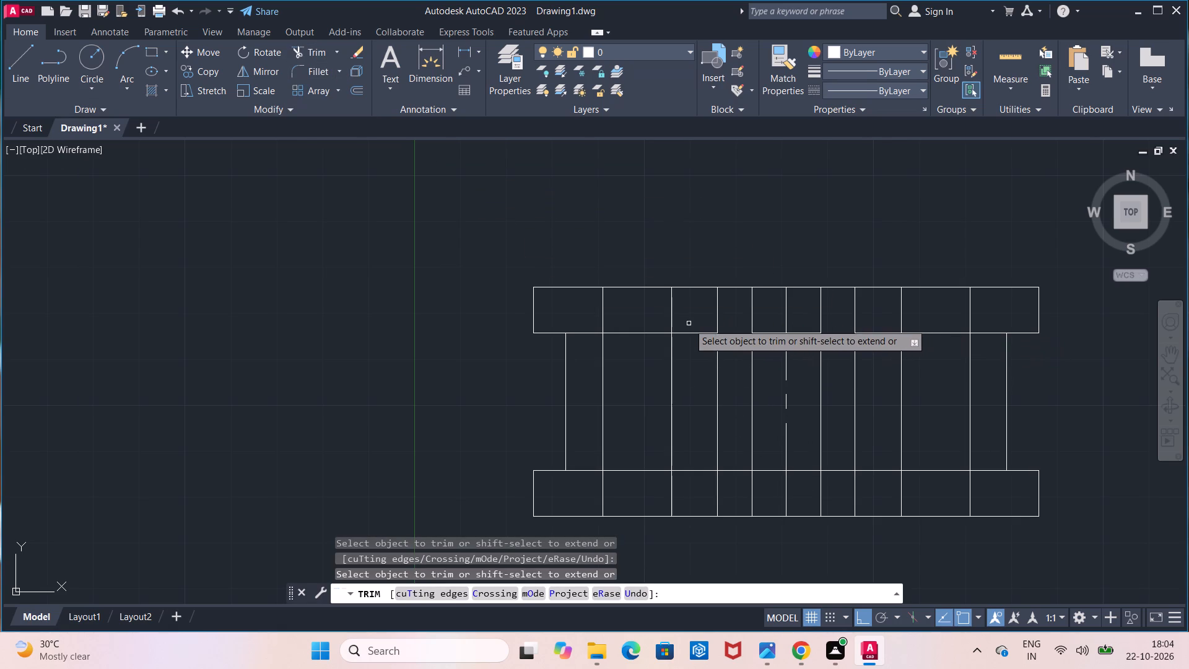
click(686, 333)
click(644, 333)
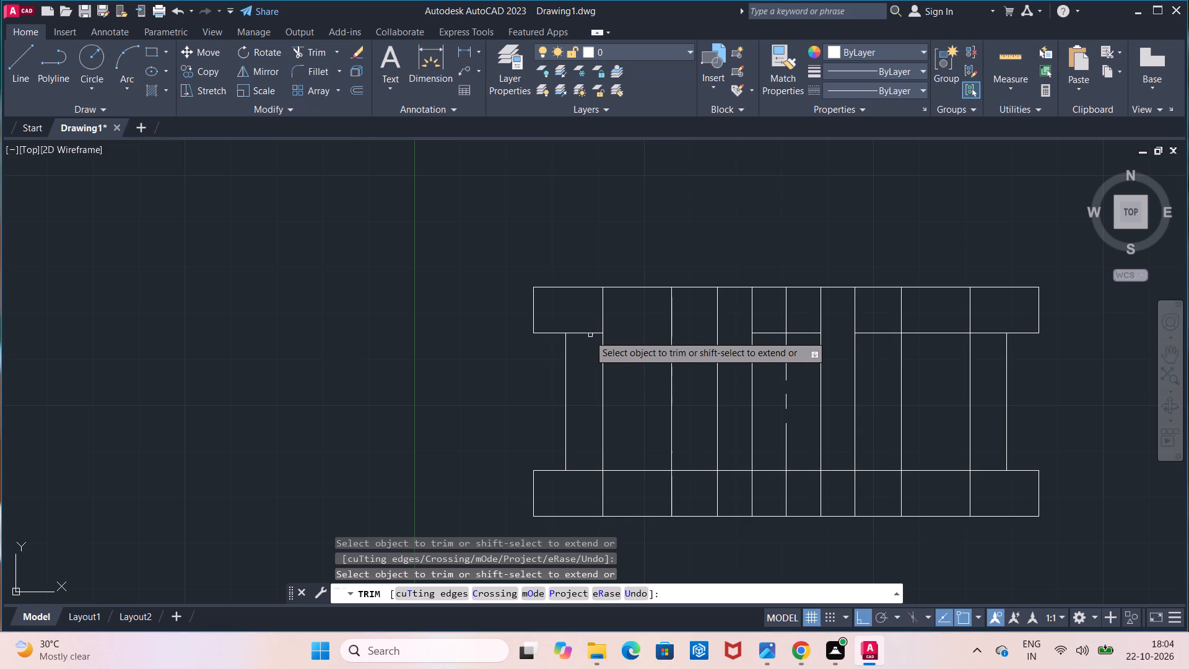
click(589, 335)
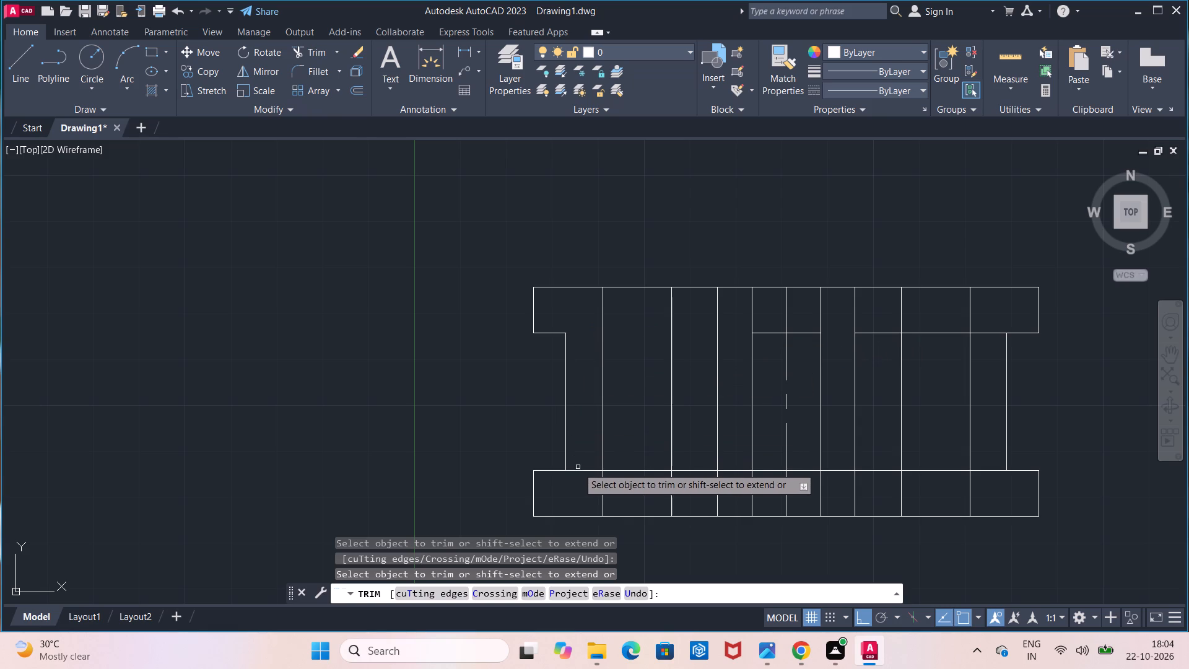
Trim the lower inner horizontal line on both sides, keeping only the part between the two lines flanking the center line.
click(579, 469)
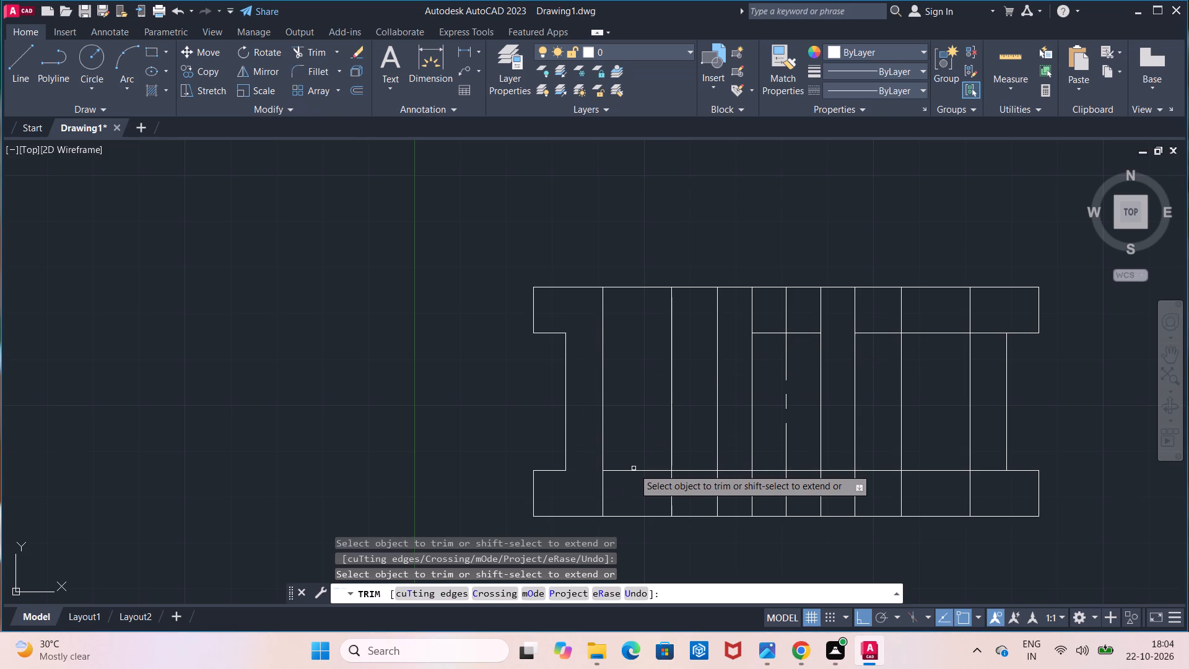
click(639, 473)
click(677, 472)
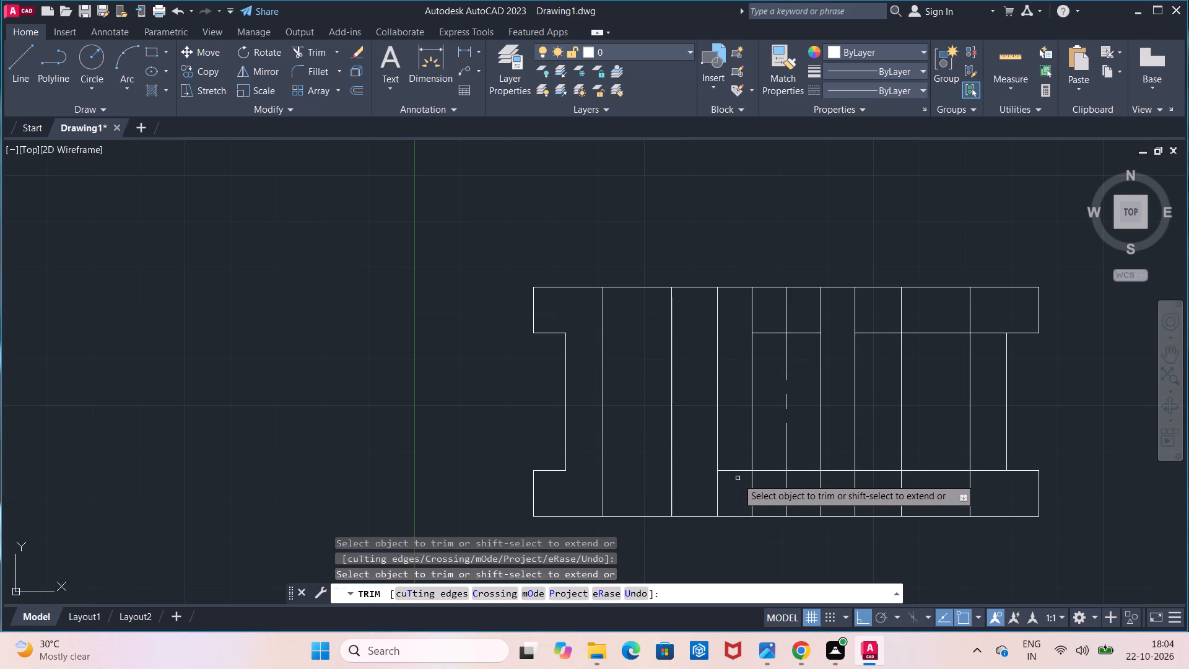
click(732, 471)
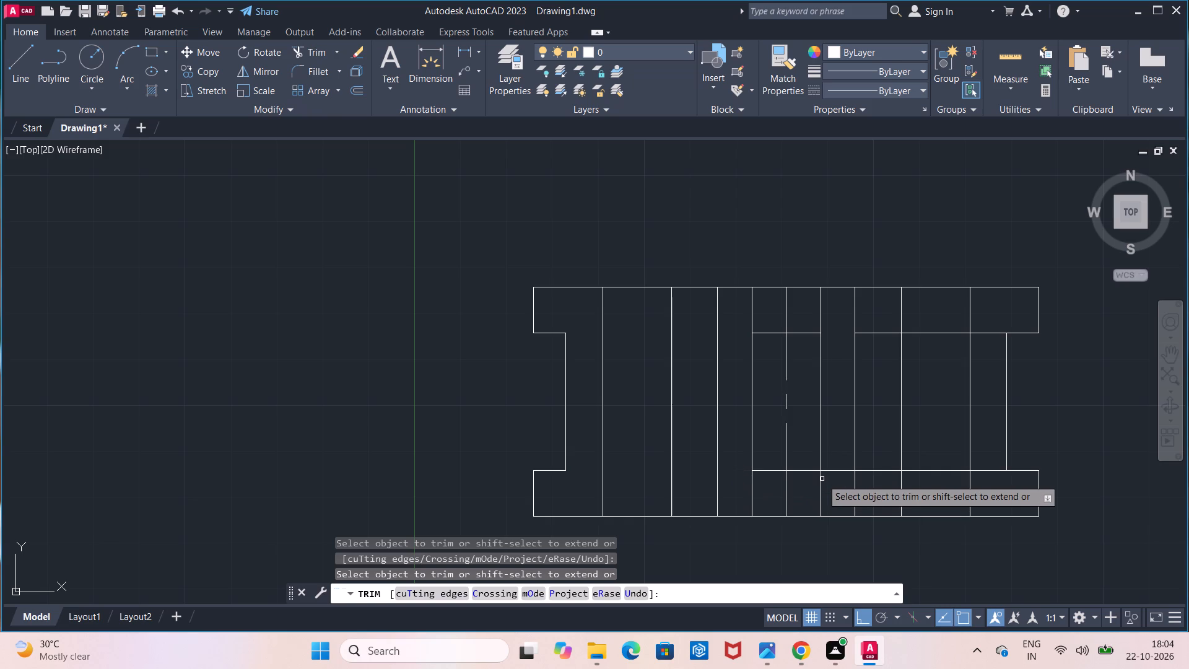
click(842, 472)
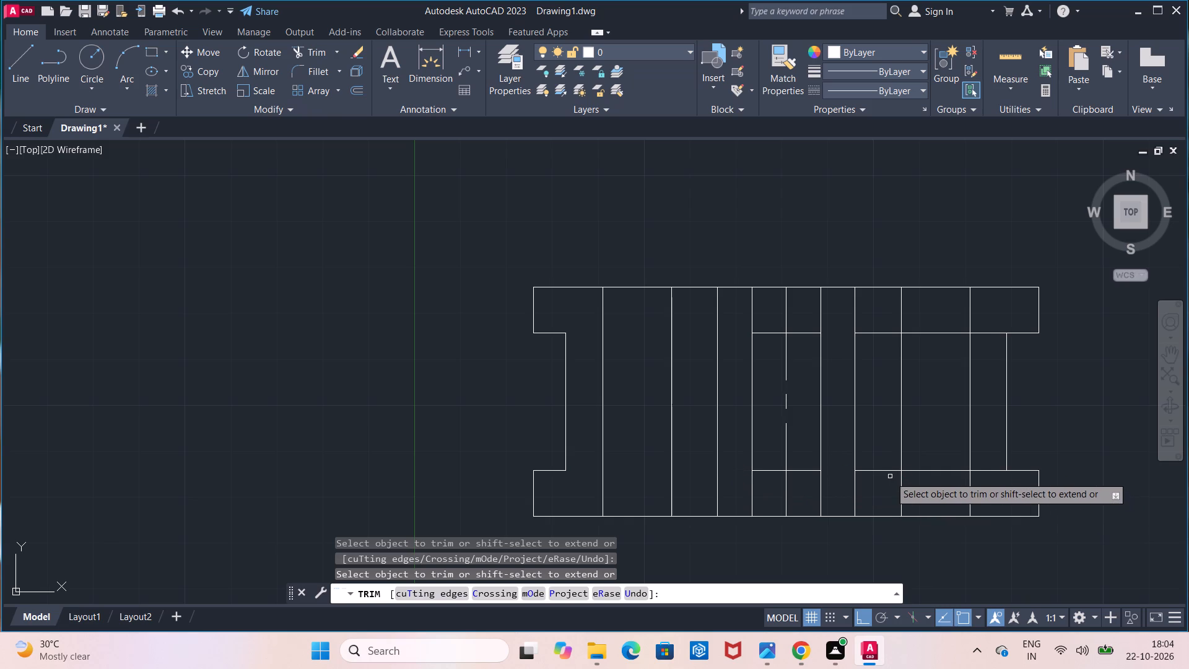
click(874, 472)
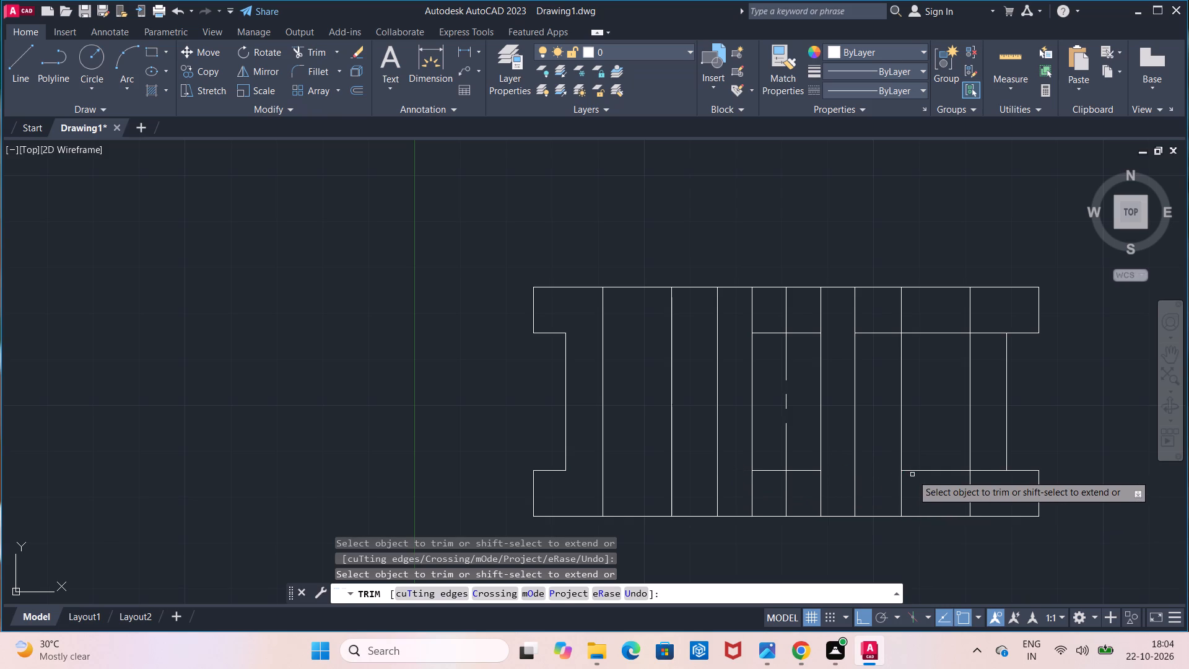
click(920, 473)
click(995, 473)
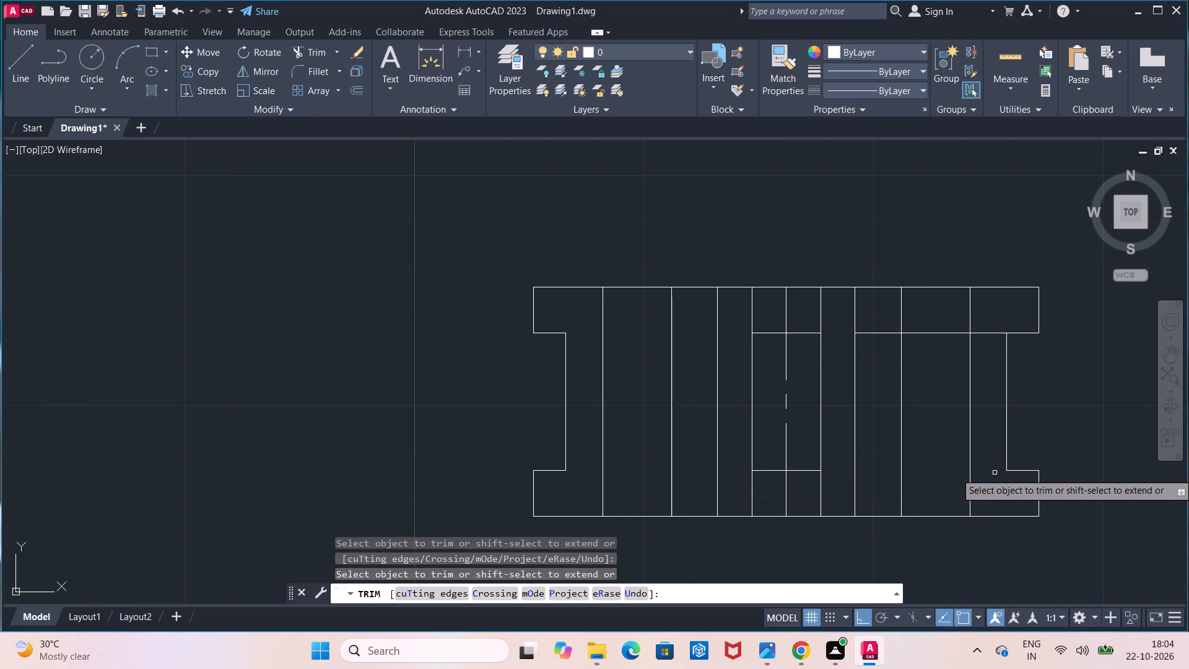
Trim the remaining segments of the upper inner horizontal line between the right notch and the central pair of lines.
click(993, 335)
click(959, 334)
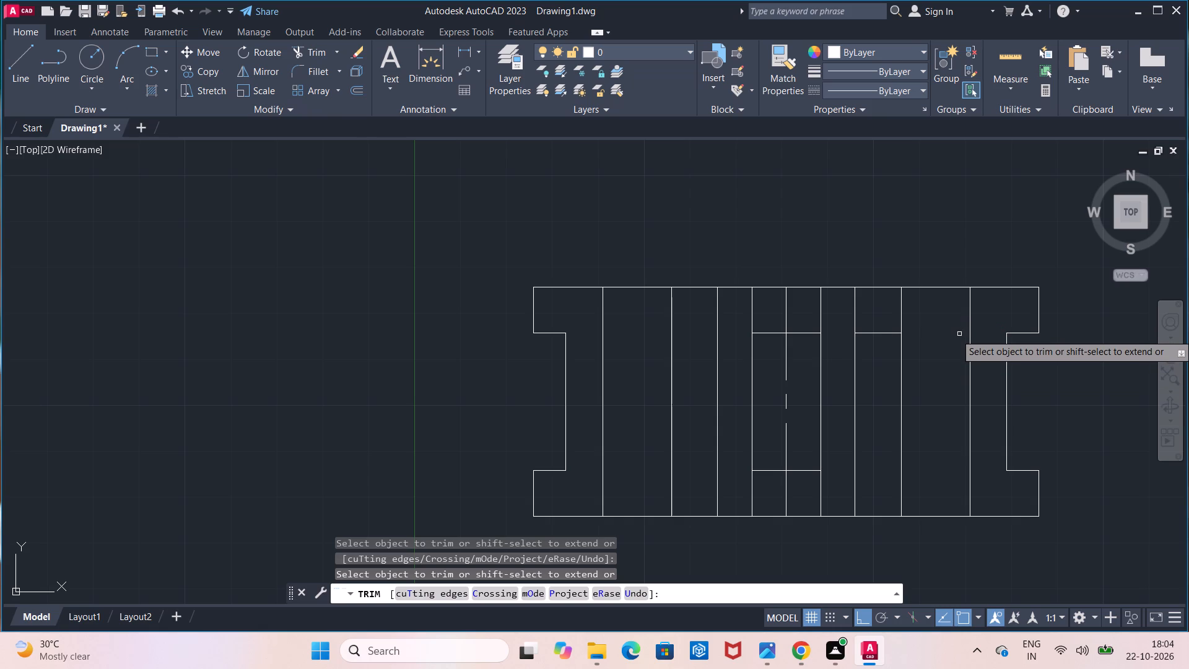
click(873, 331)
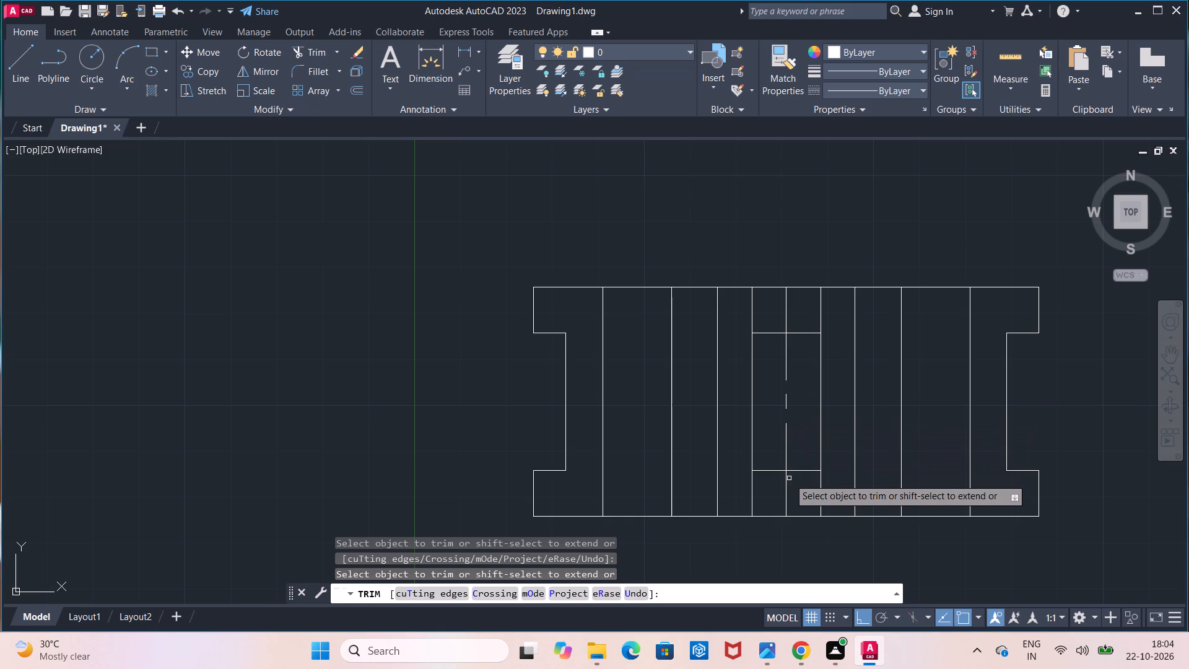
Trim the two vertical lines flanking the center line between the upper and lower short horizontal lines.
click(821, 453)
click(752, 443)
click(752, 443)
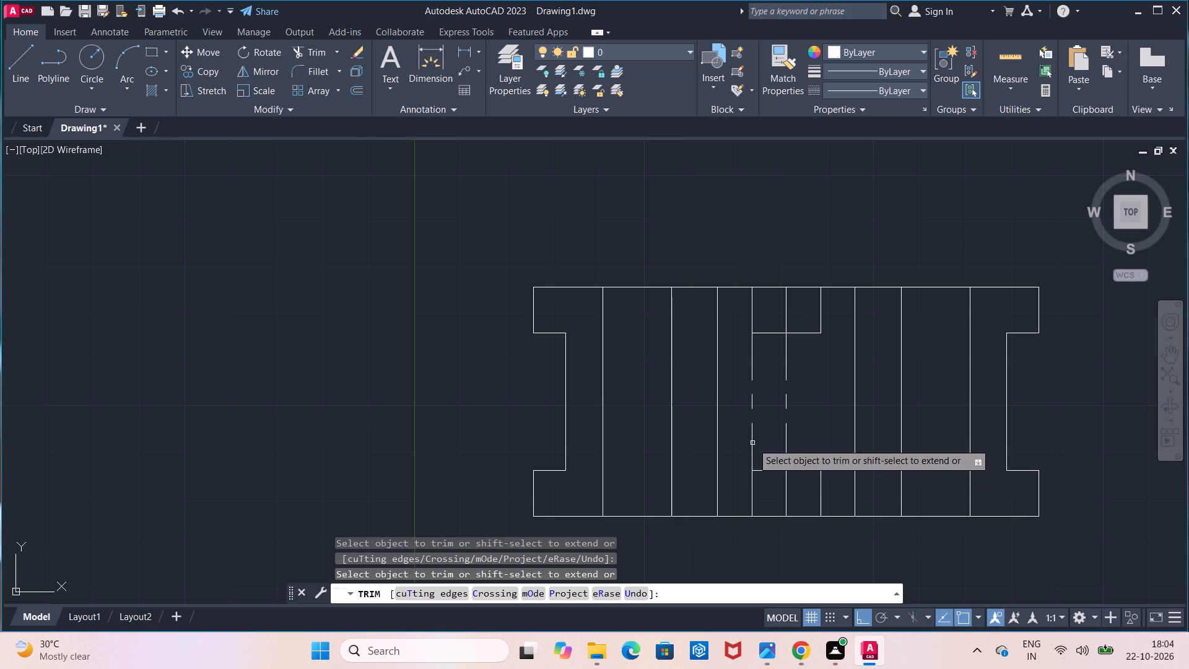
click(751, 444)
key(Escape)
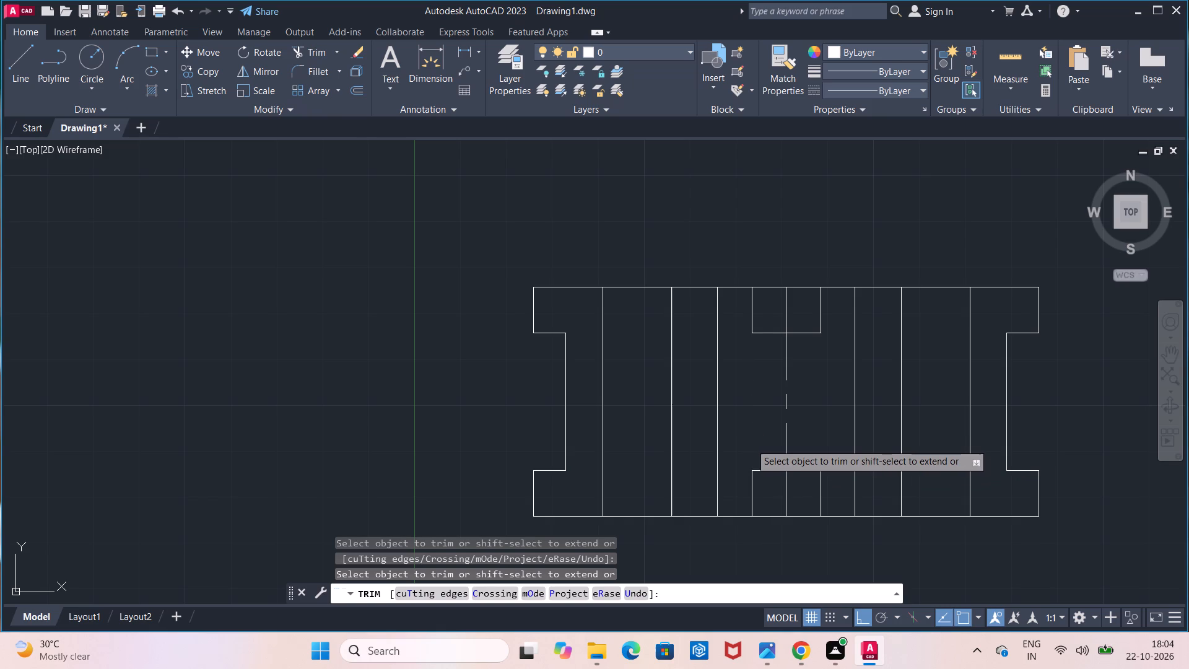
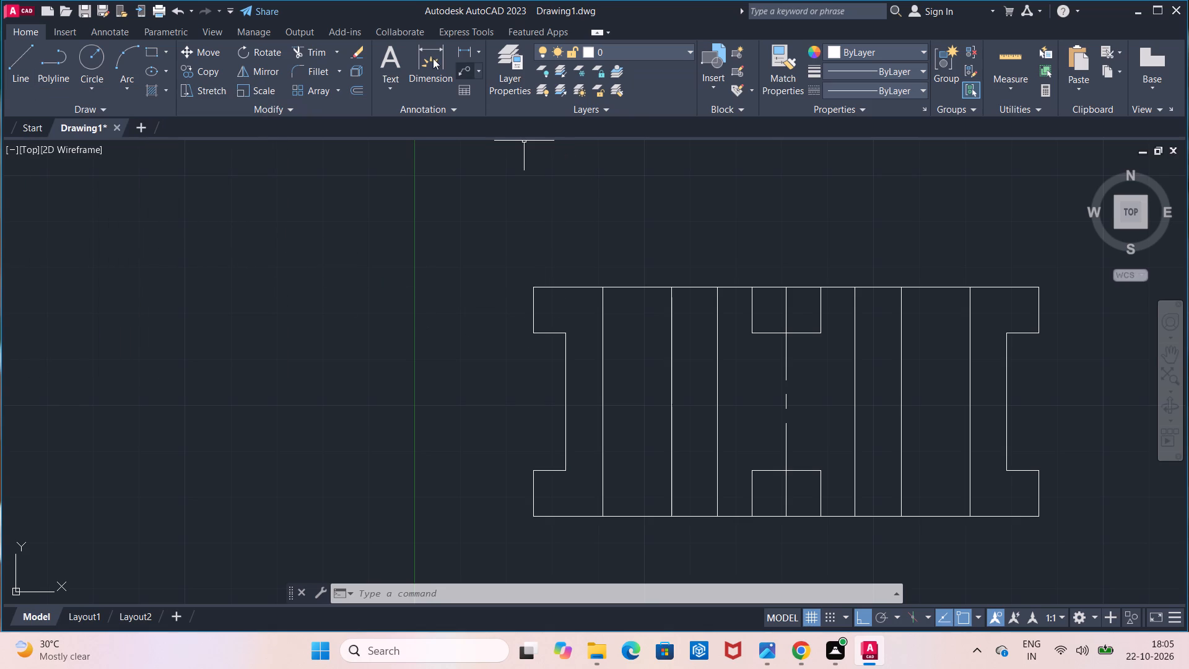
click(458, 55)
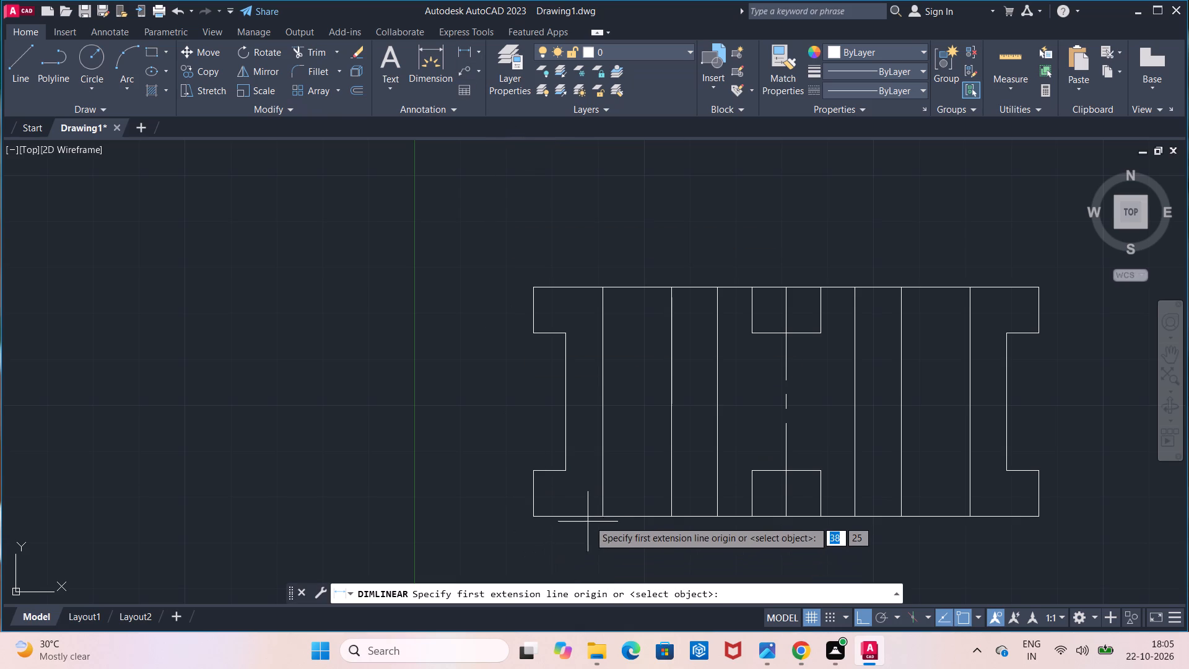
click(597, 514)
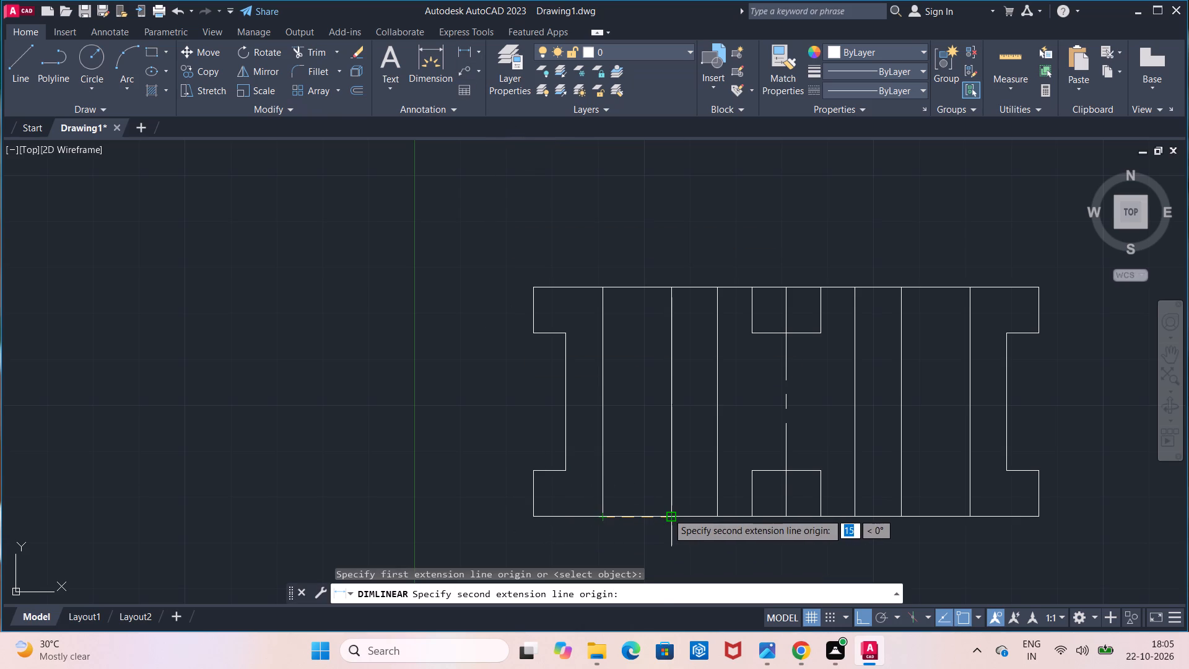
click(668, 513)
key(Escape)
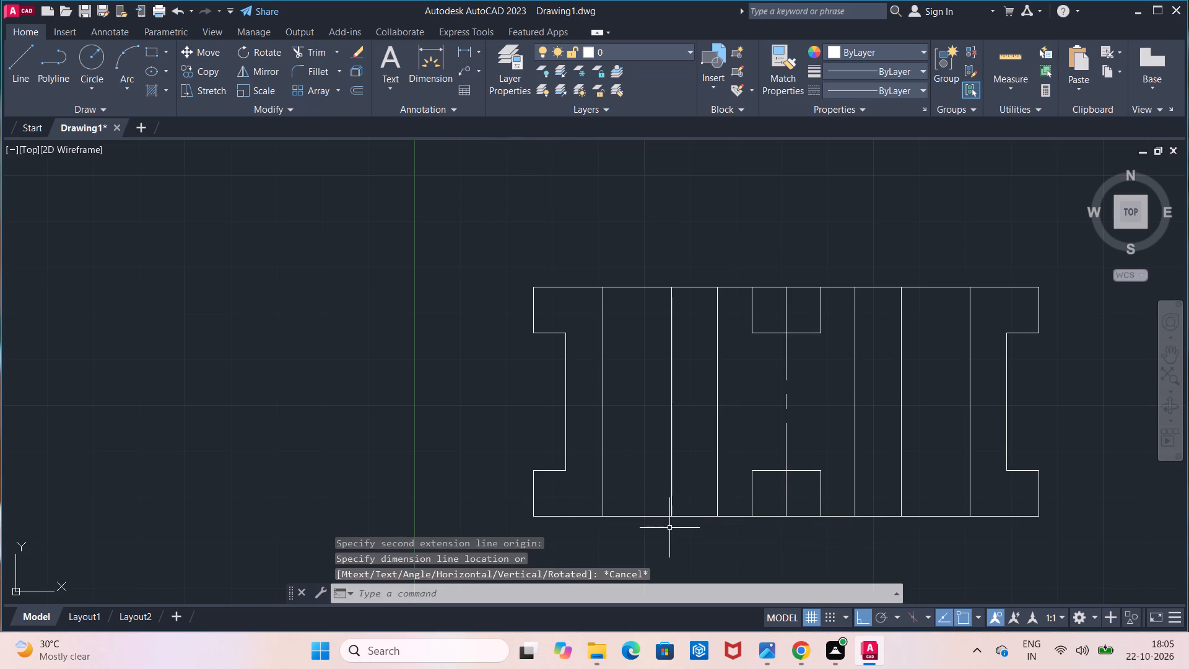
Offset the second full-height vertical line from each side 5 mm outward, away from the center line.
click(354, 95)
click(672, 396)
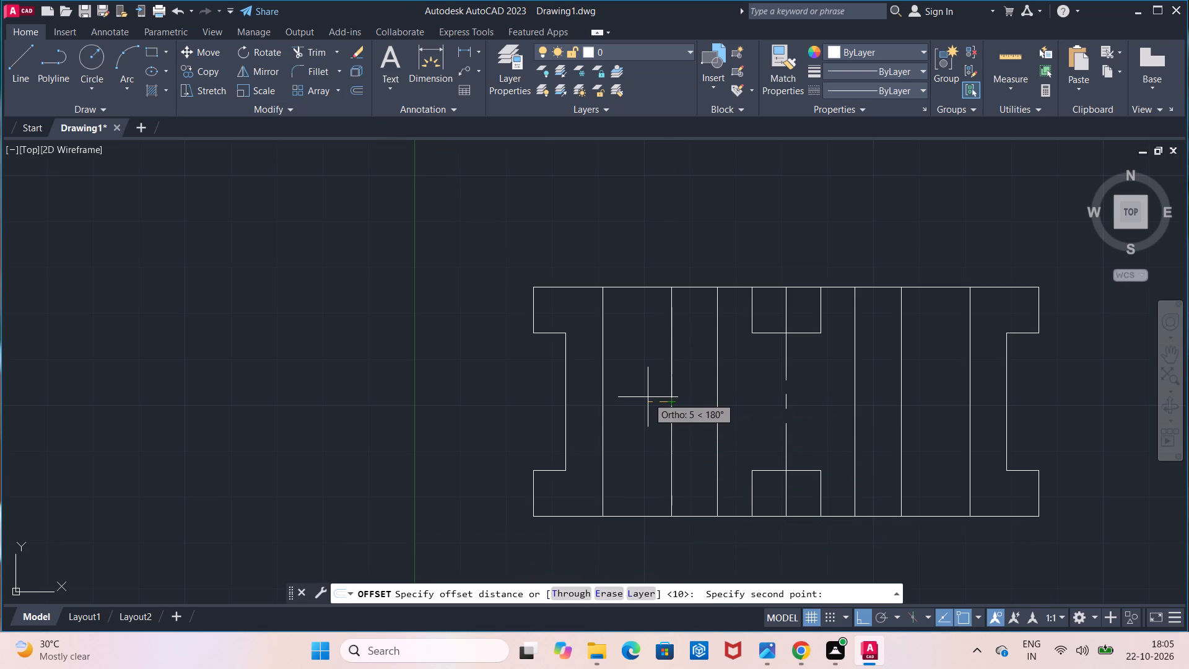
key(5)
key(Return)
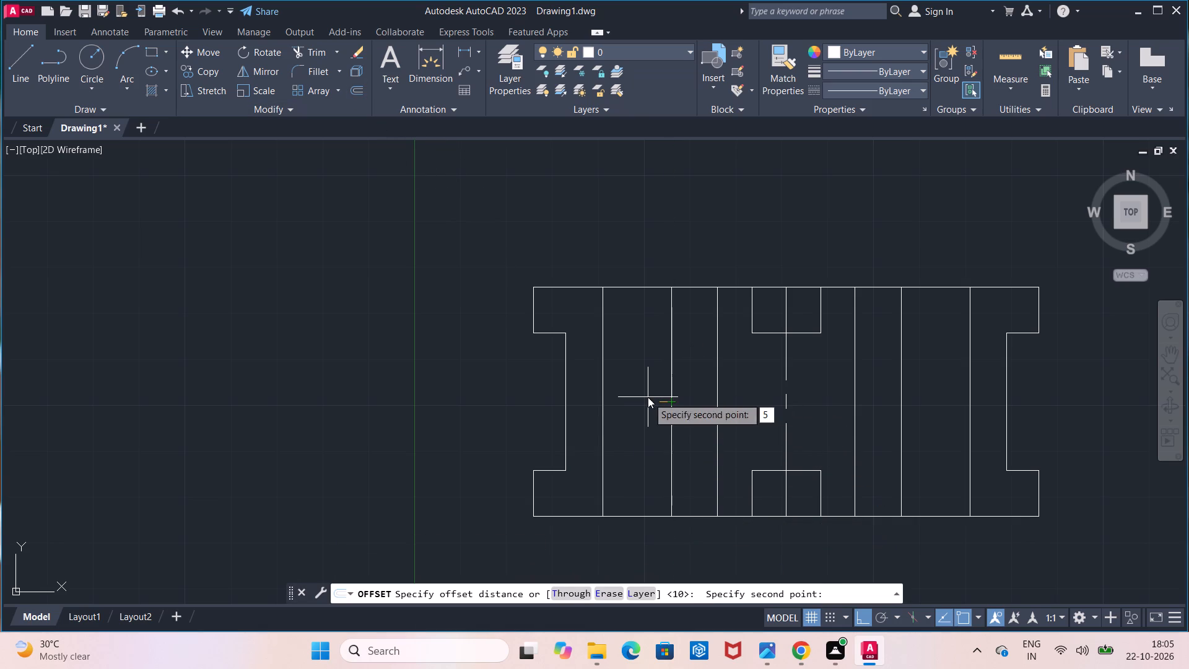
click(670, 401)
click(655, 403)
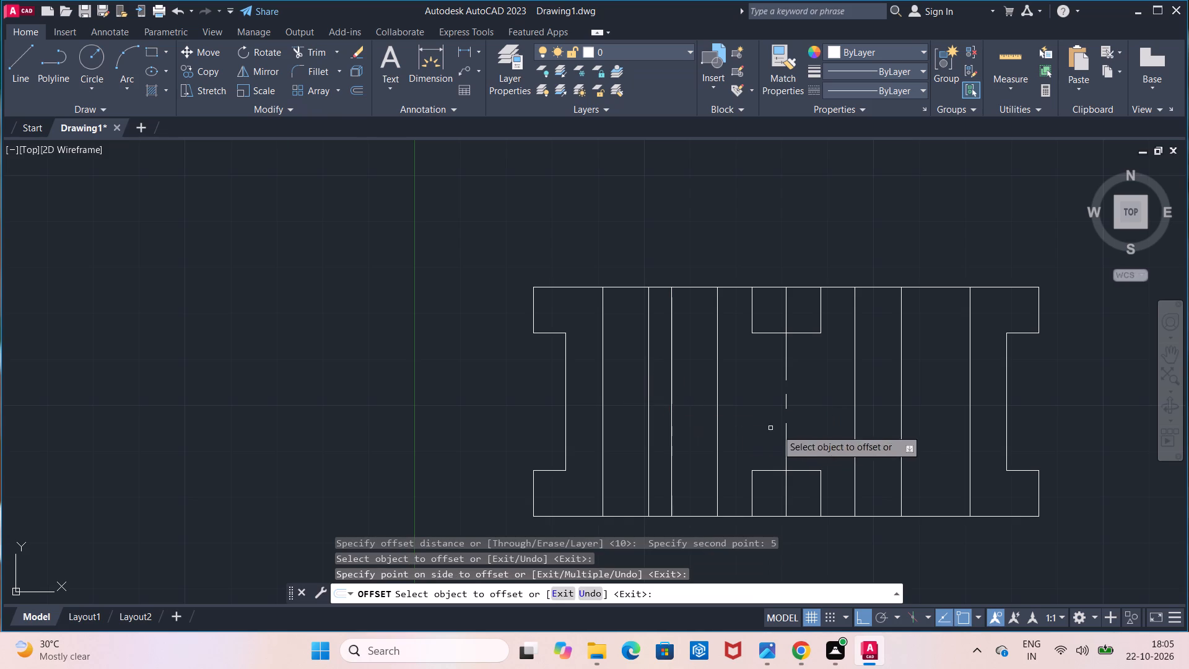
click(900, 419)
click(916, 419)
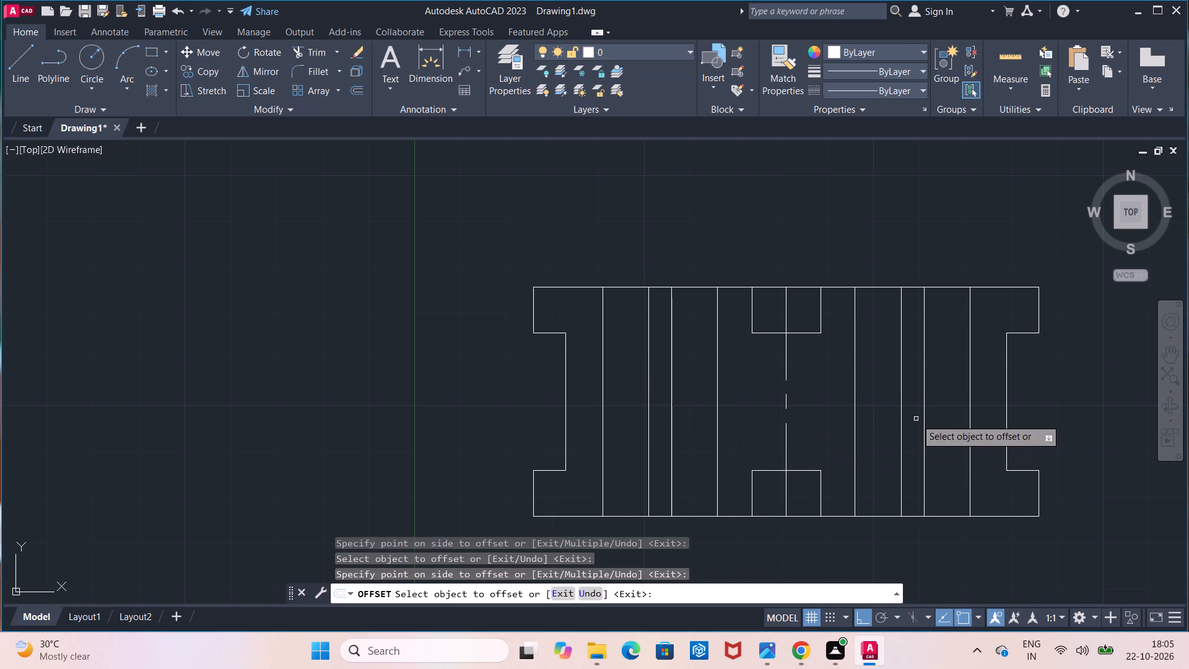
key(Escape)
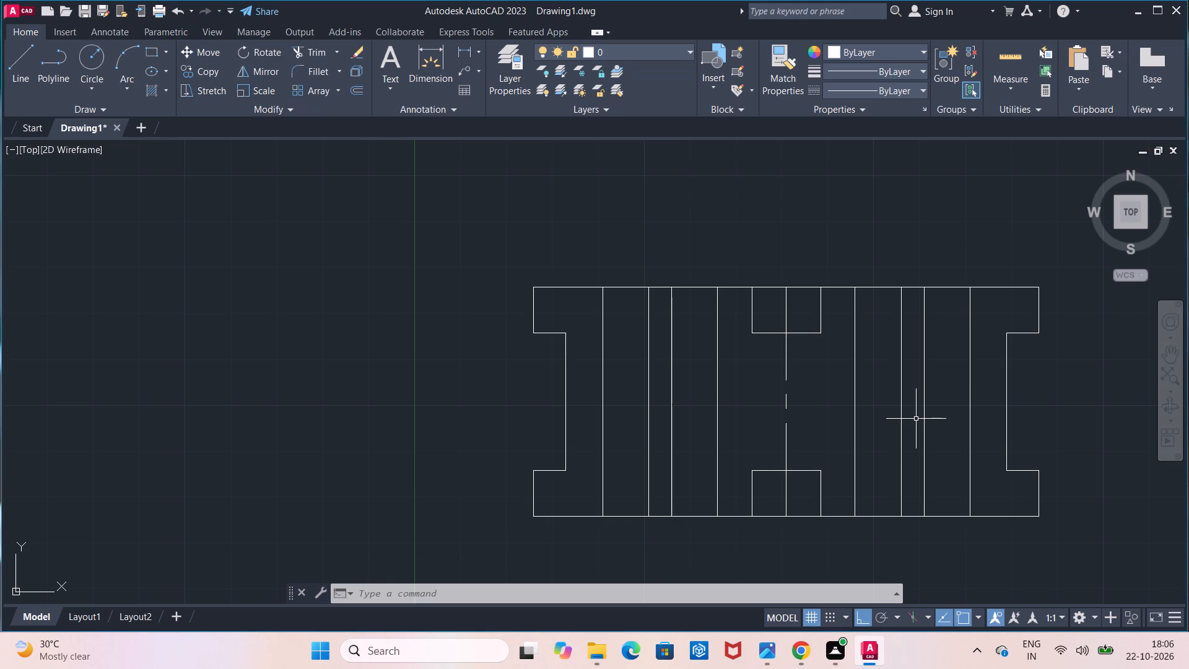
key(Escape)
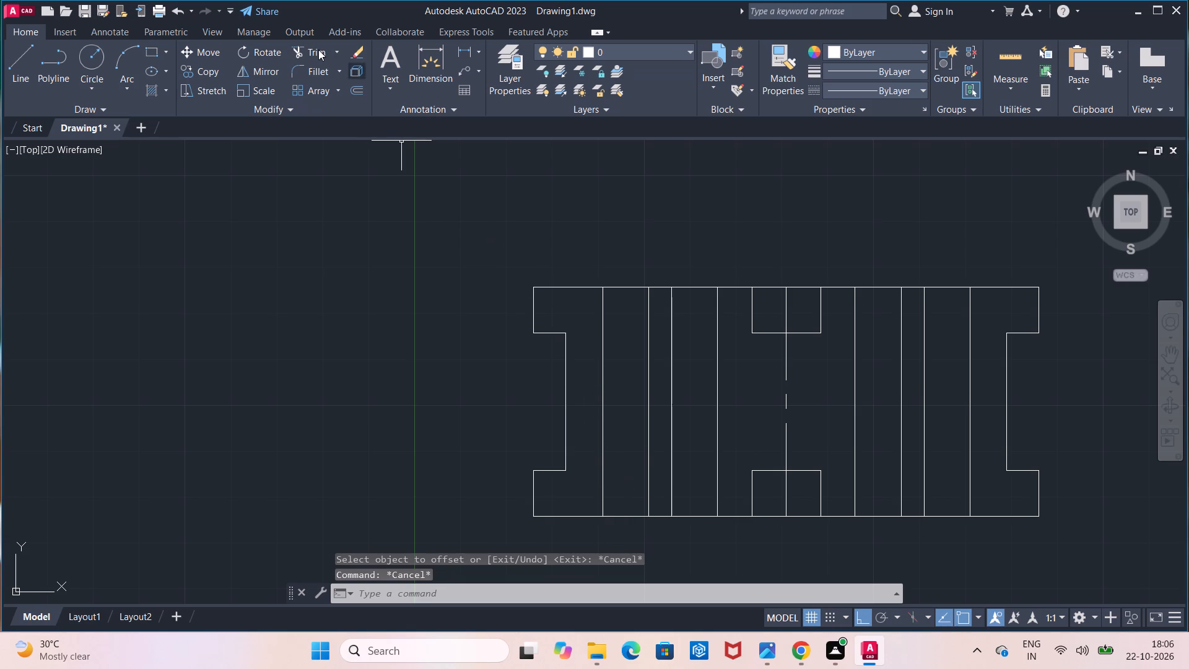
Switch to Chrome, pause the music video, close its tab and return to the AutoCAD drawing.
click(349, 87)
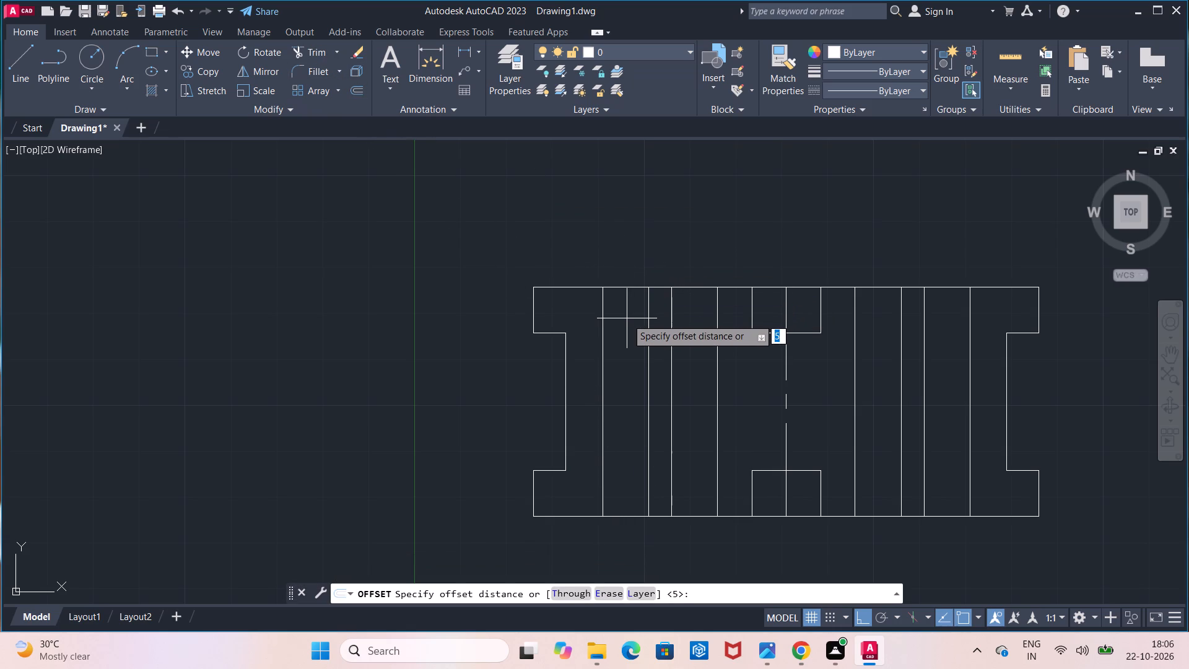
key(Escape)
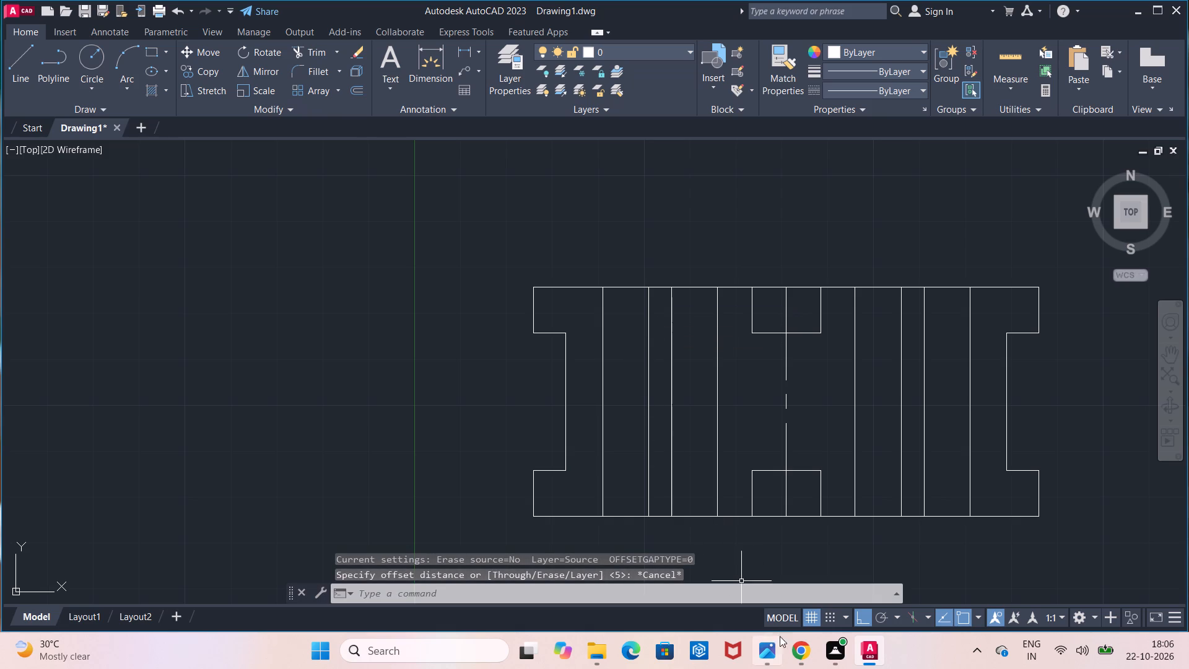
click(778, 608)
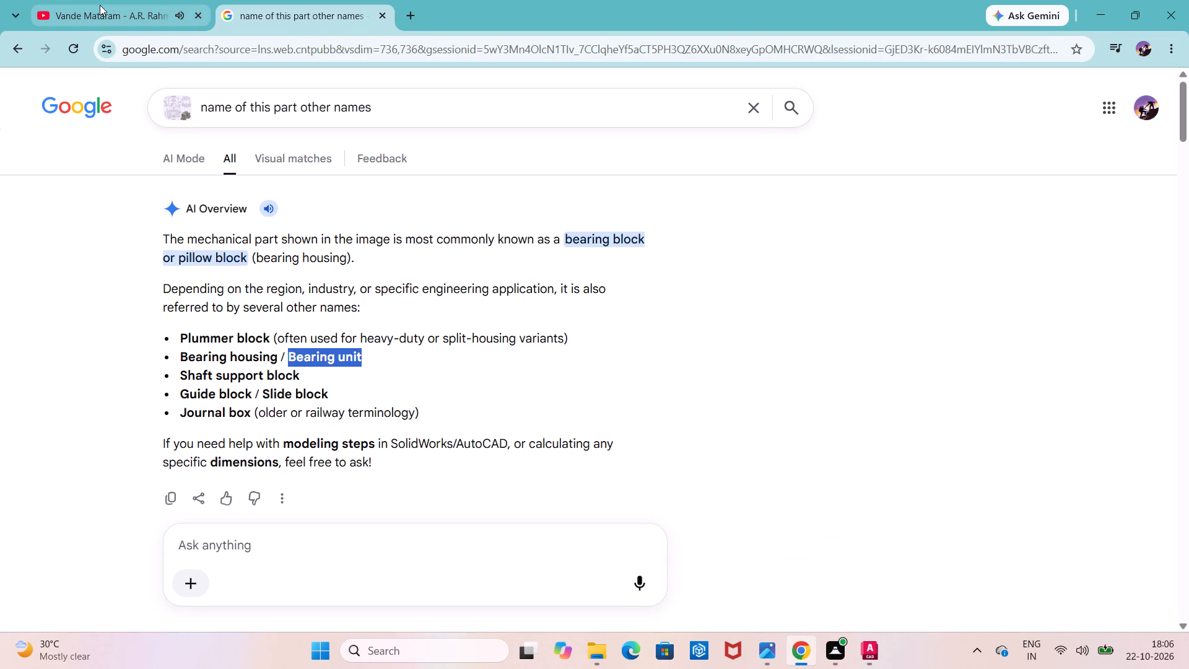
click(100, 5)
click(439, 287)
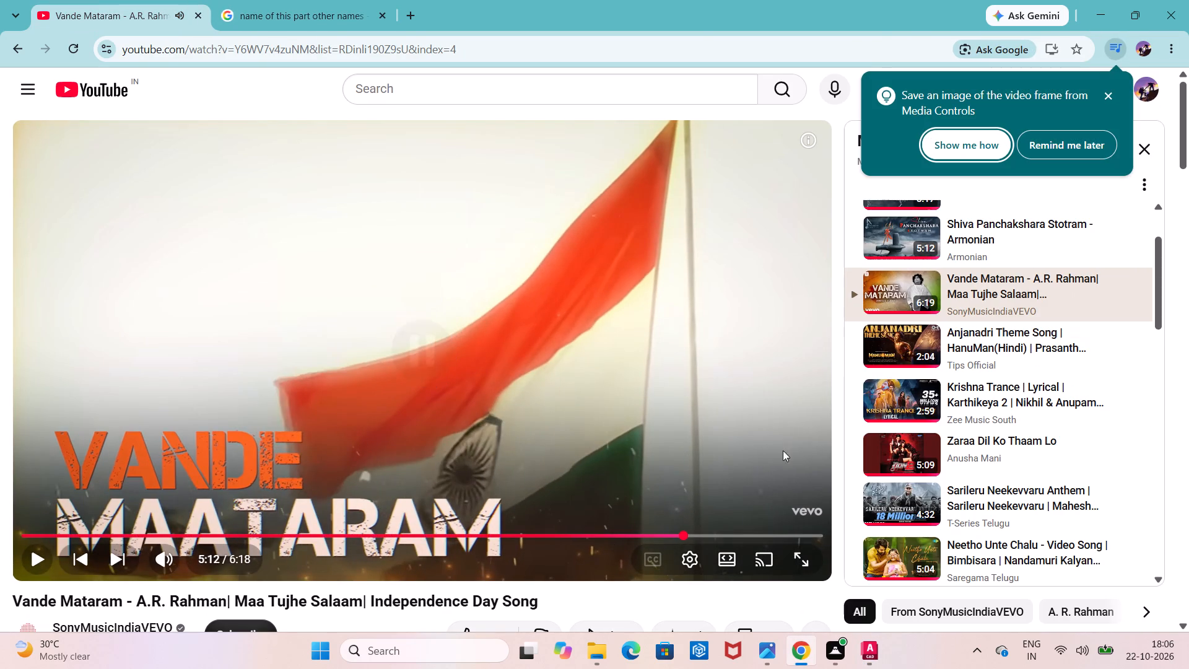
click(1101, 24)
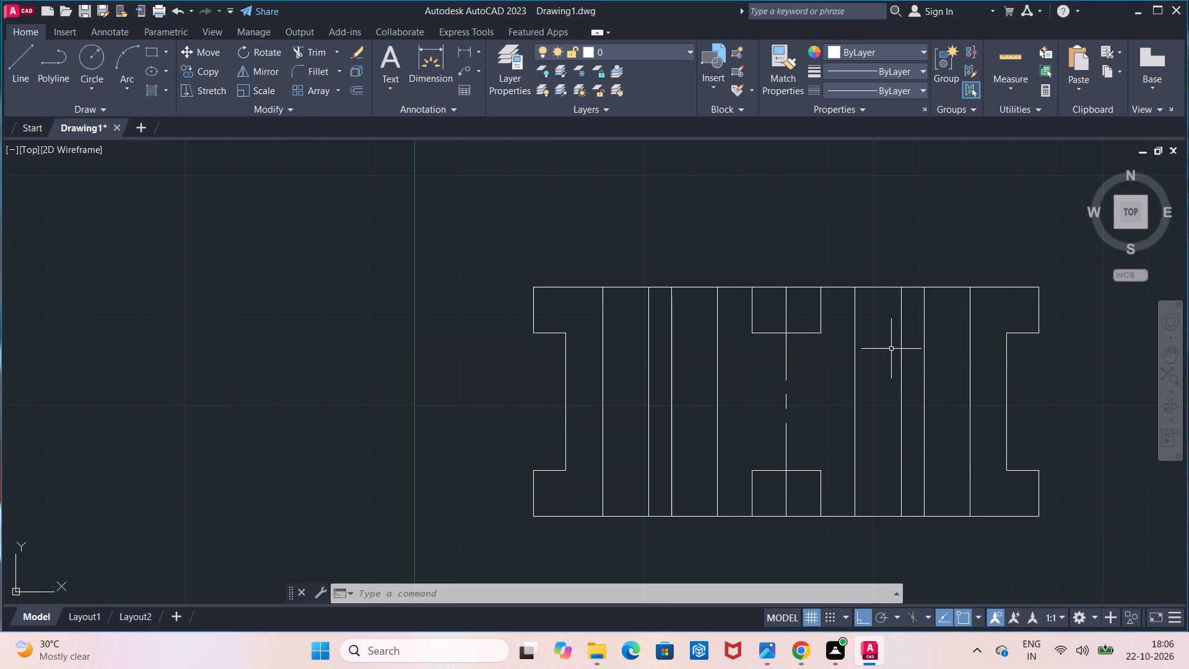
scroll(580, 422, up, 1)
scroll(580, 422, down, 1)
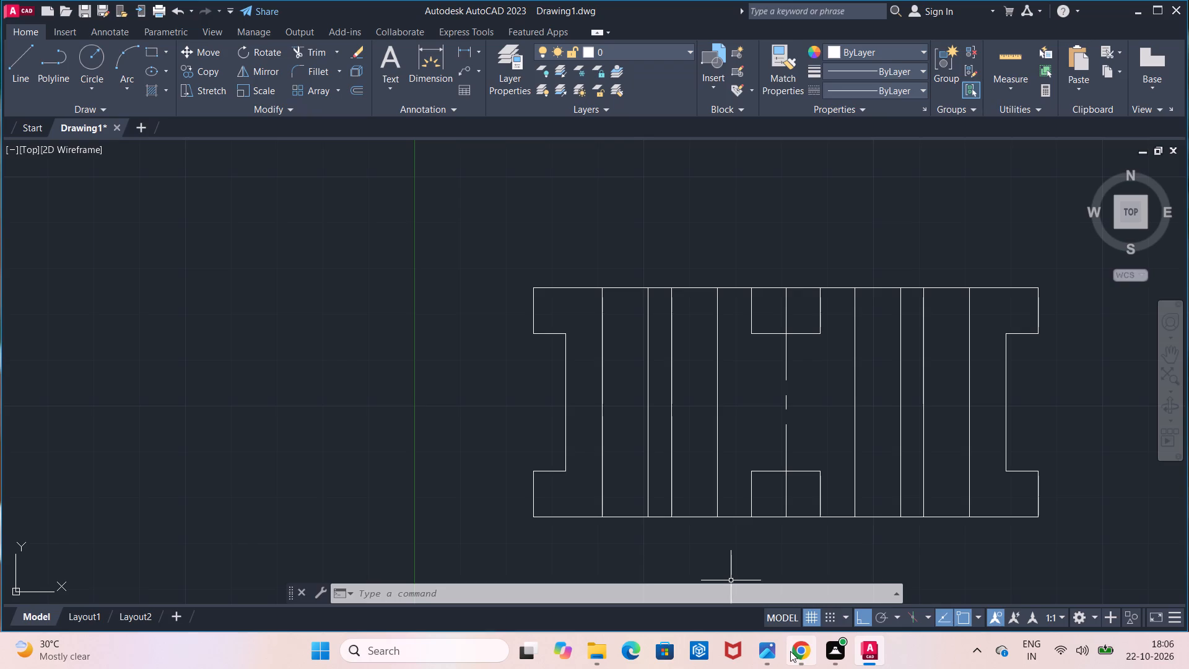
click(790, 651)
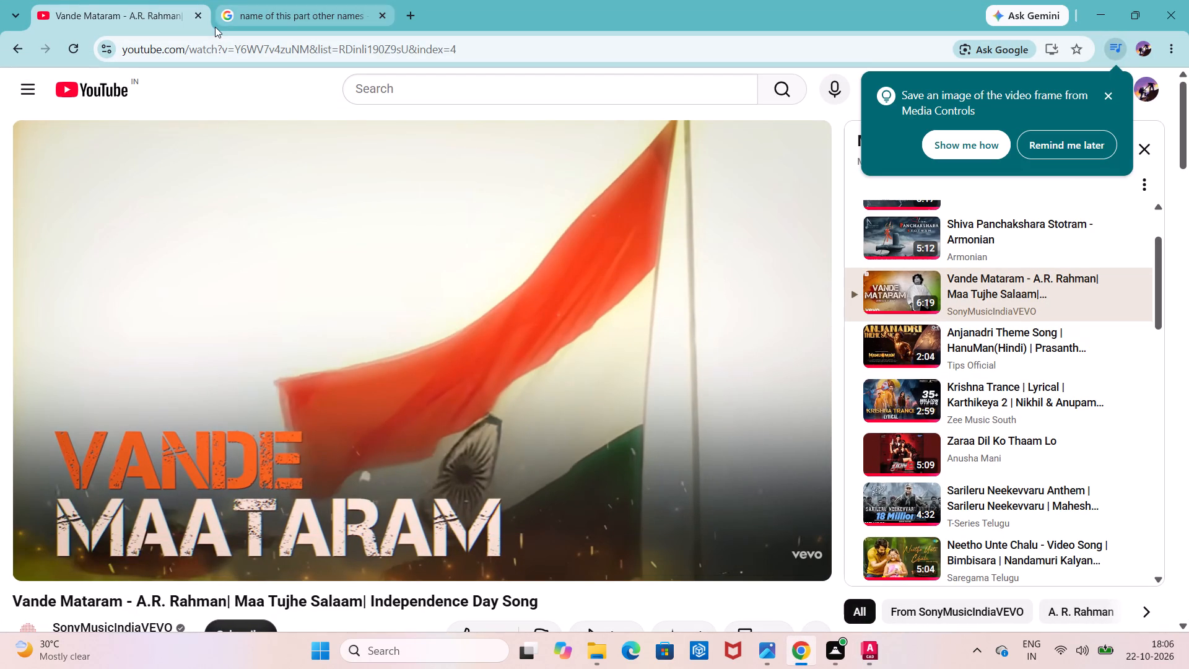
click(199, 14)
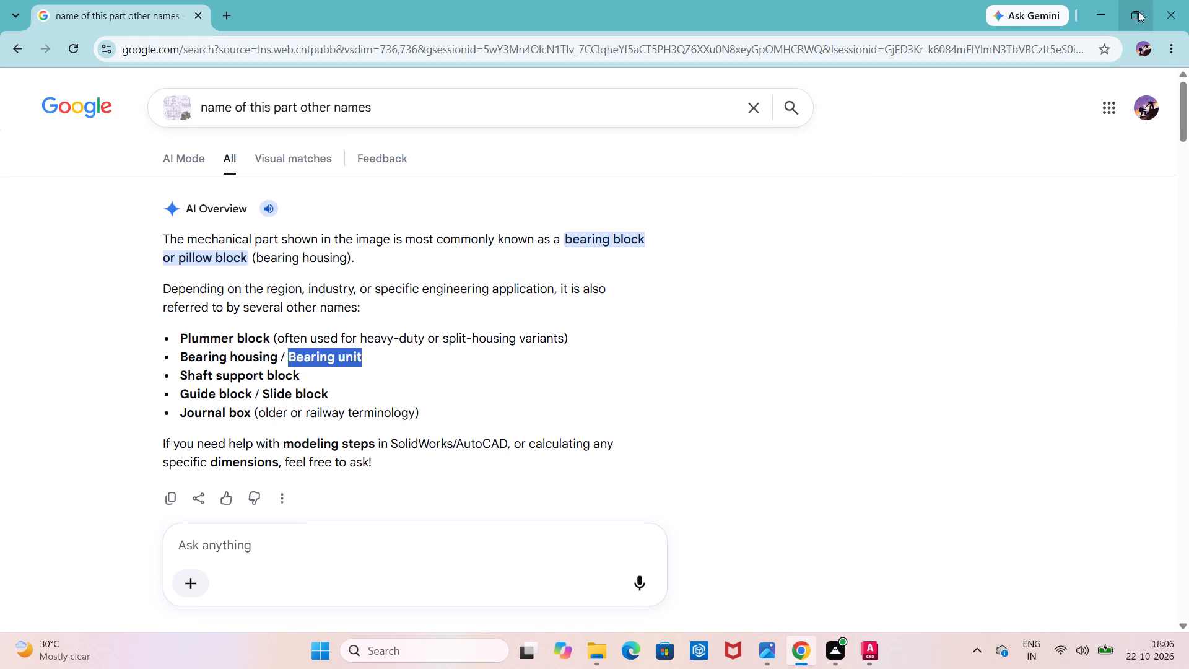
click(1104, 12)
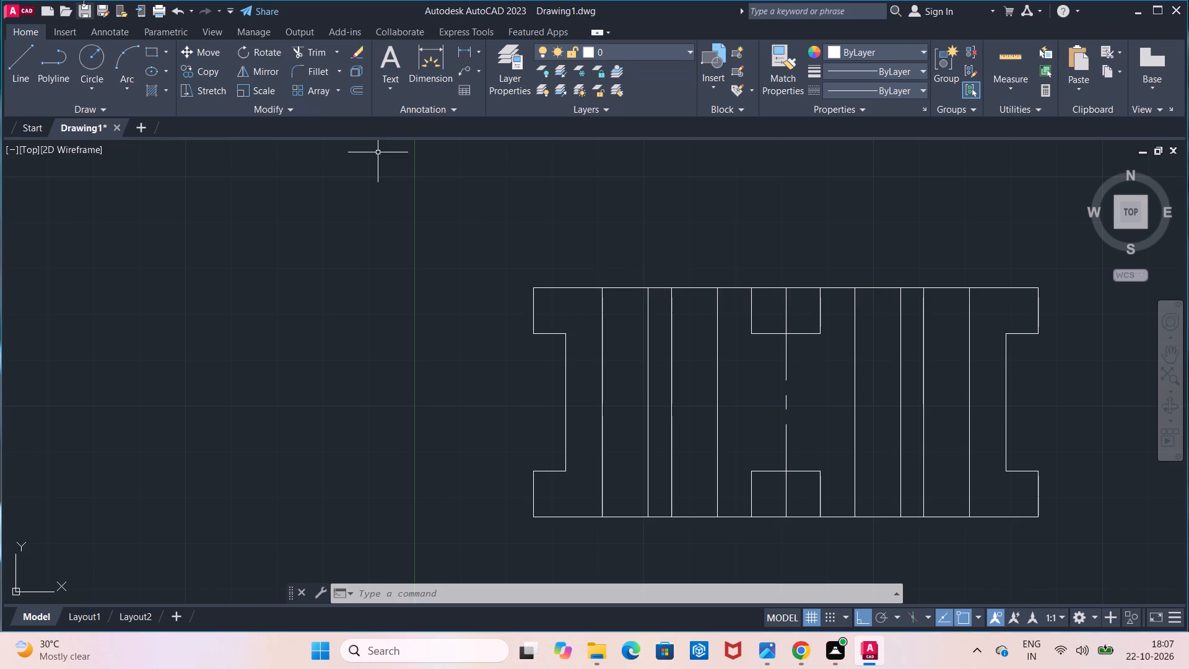
Offset the outline's top and bottom edges inward by a picked distance slightly smaller than the notch shoulders' depth.
click(360, 97)
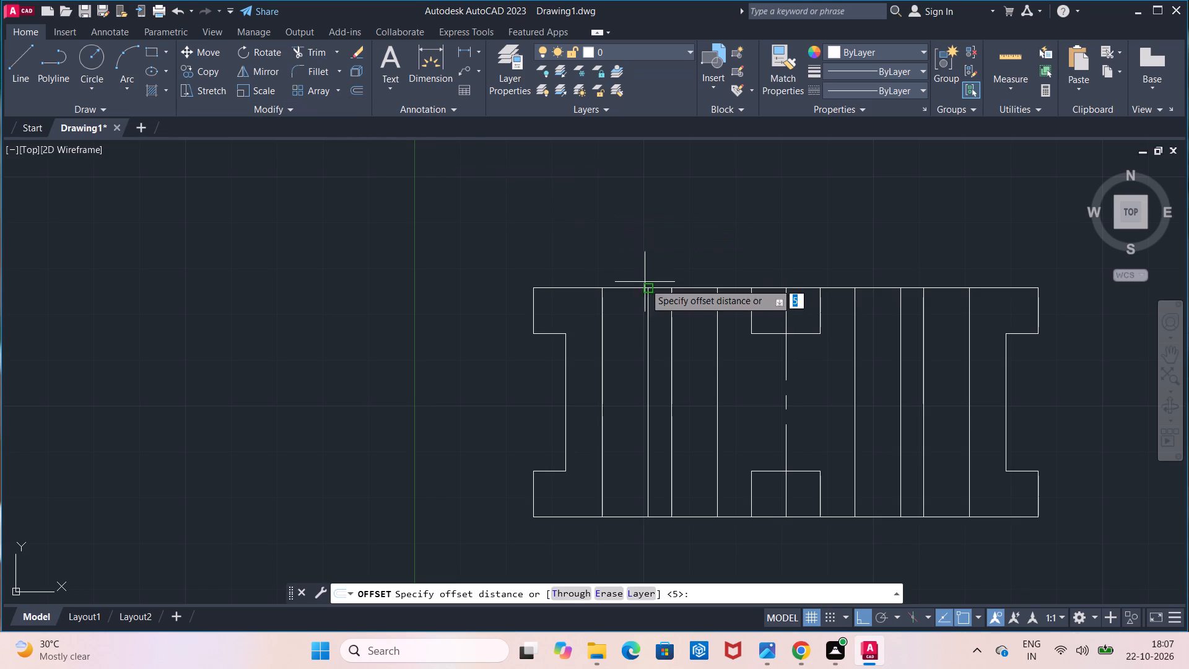
click(636, 290)
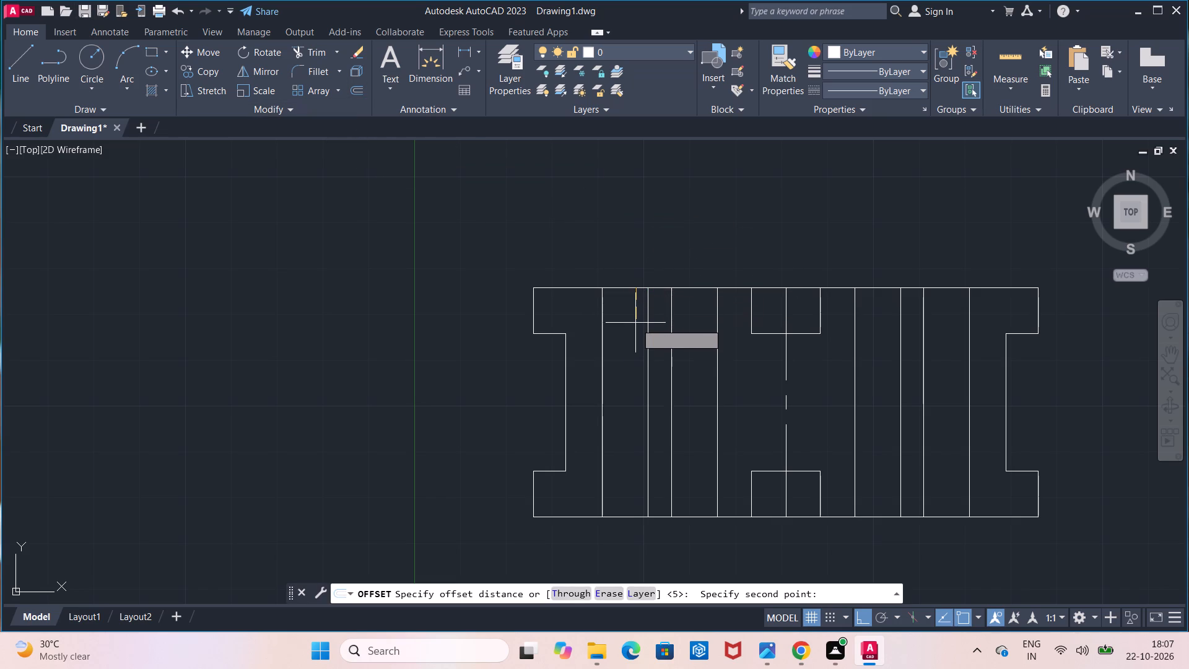
click(635, 323)
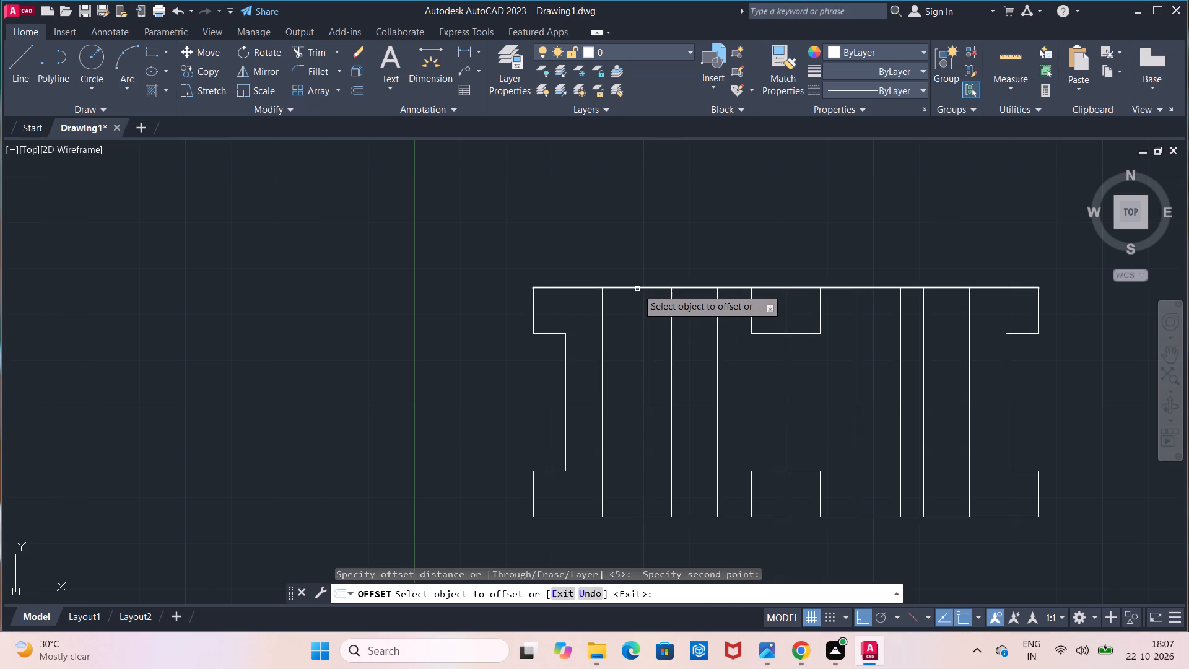
click(637, 289)
click(635, 304)
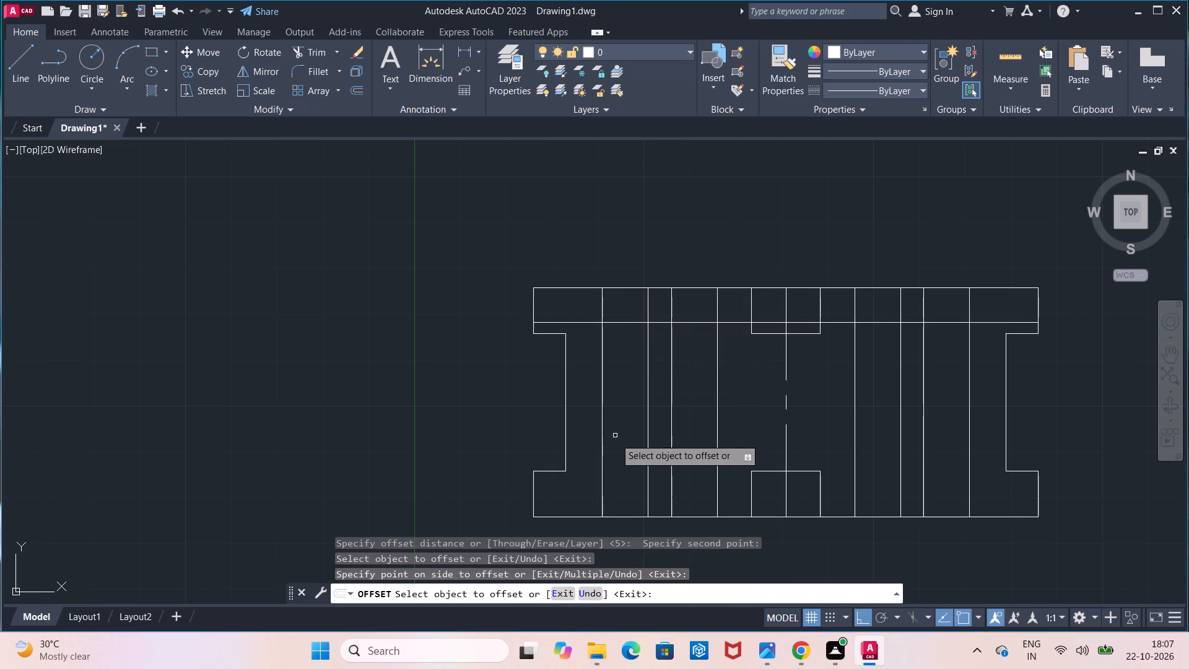
click(627, 515)
click(626, 494)
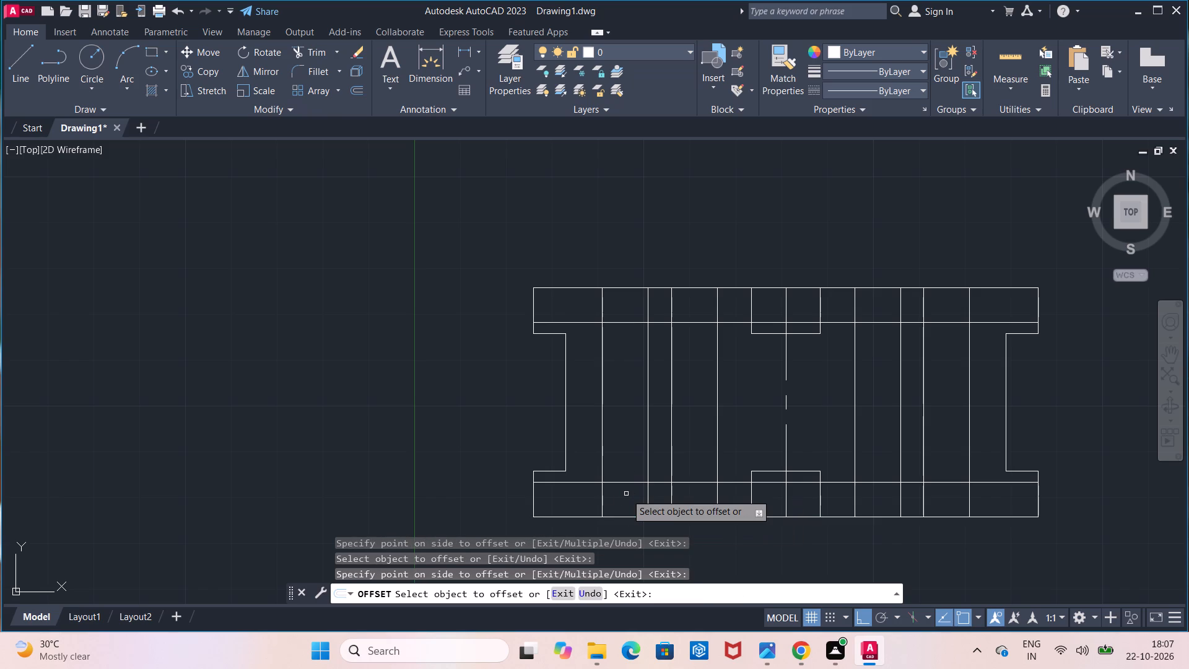
key(Escape)
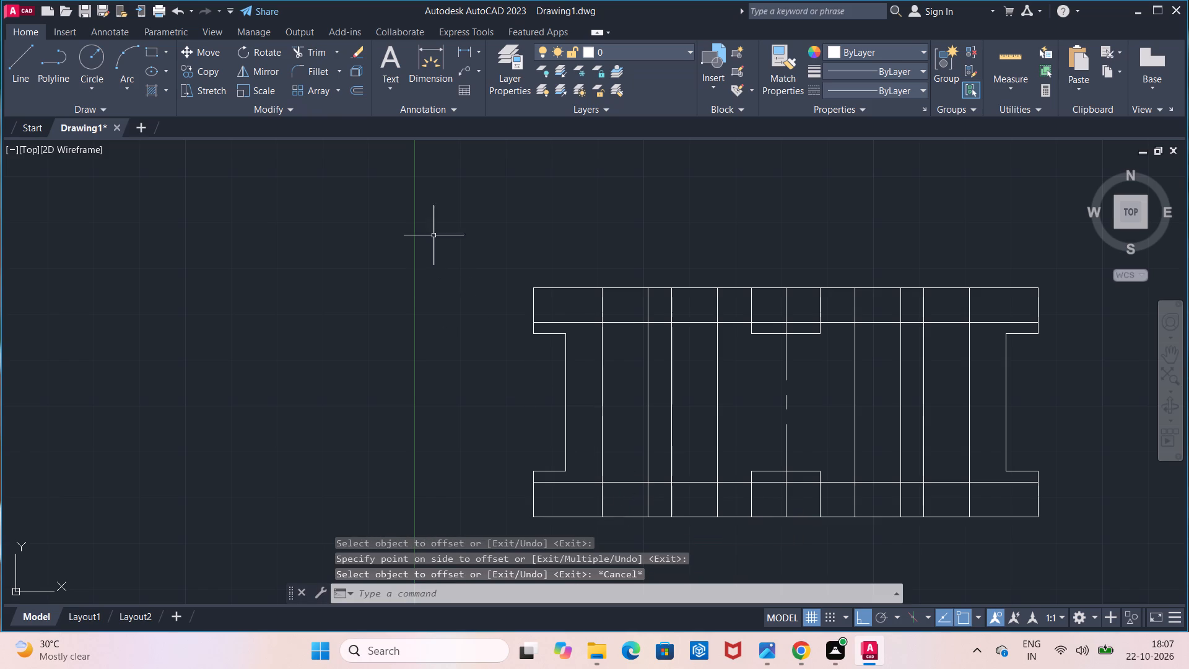
Trim the new offset lines on the left side to leave a closed rectangle against the leftmost full-height inner line.
click(323, 53)
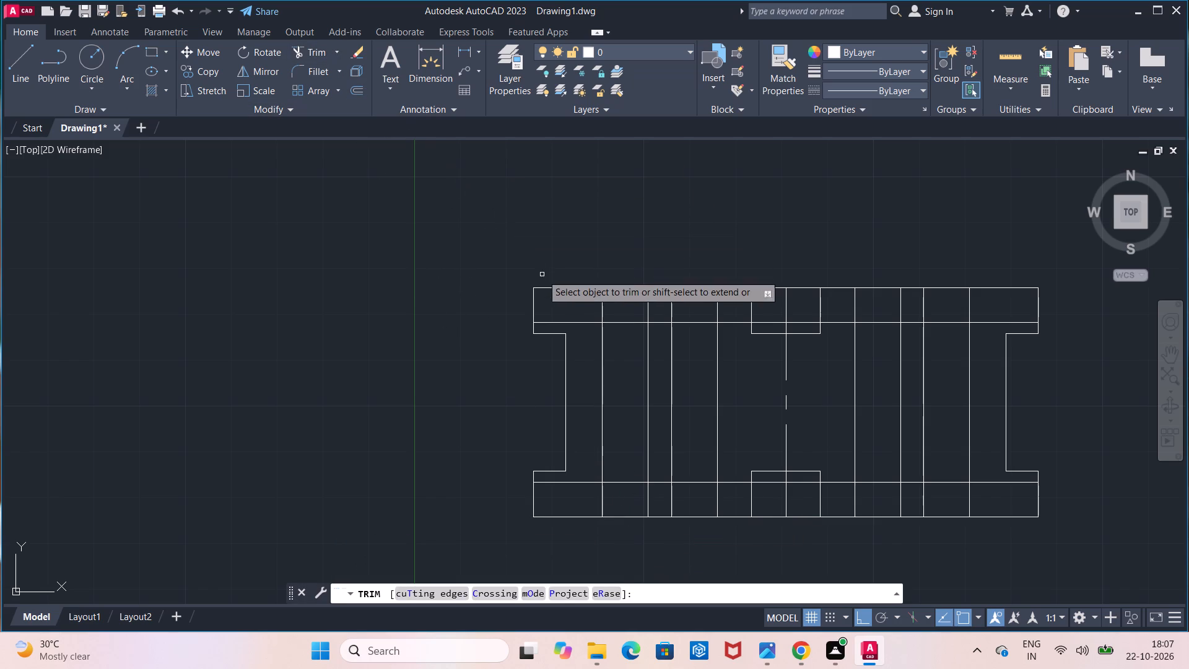
click(566, 323)
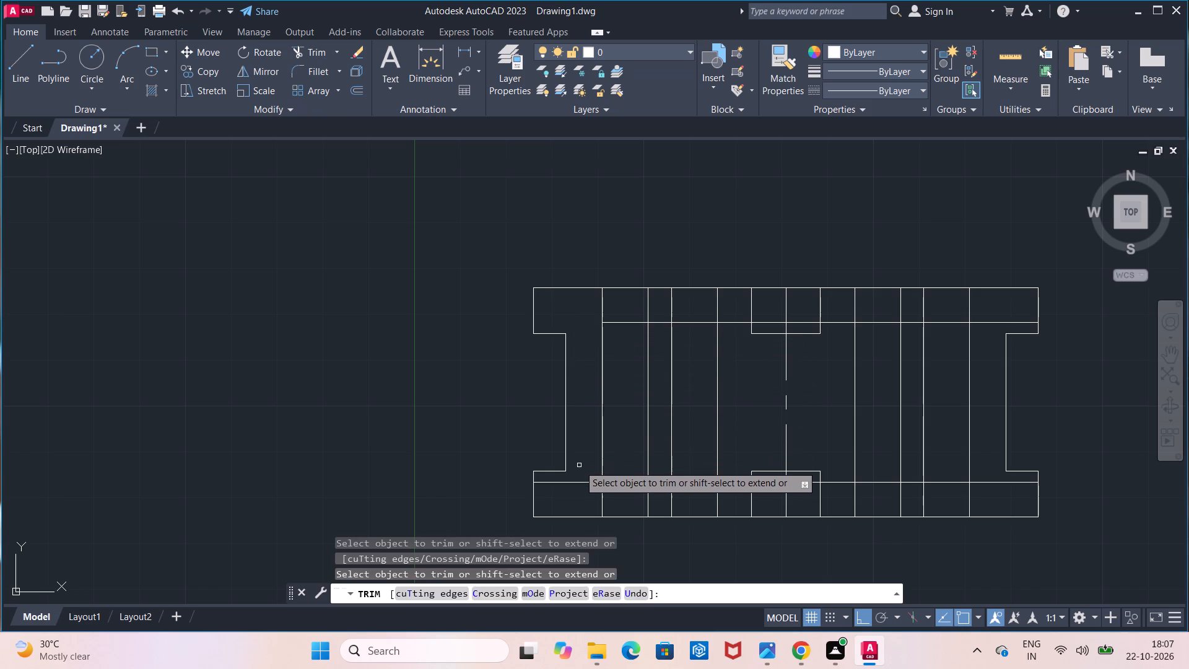
click(578, 481)
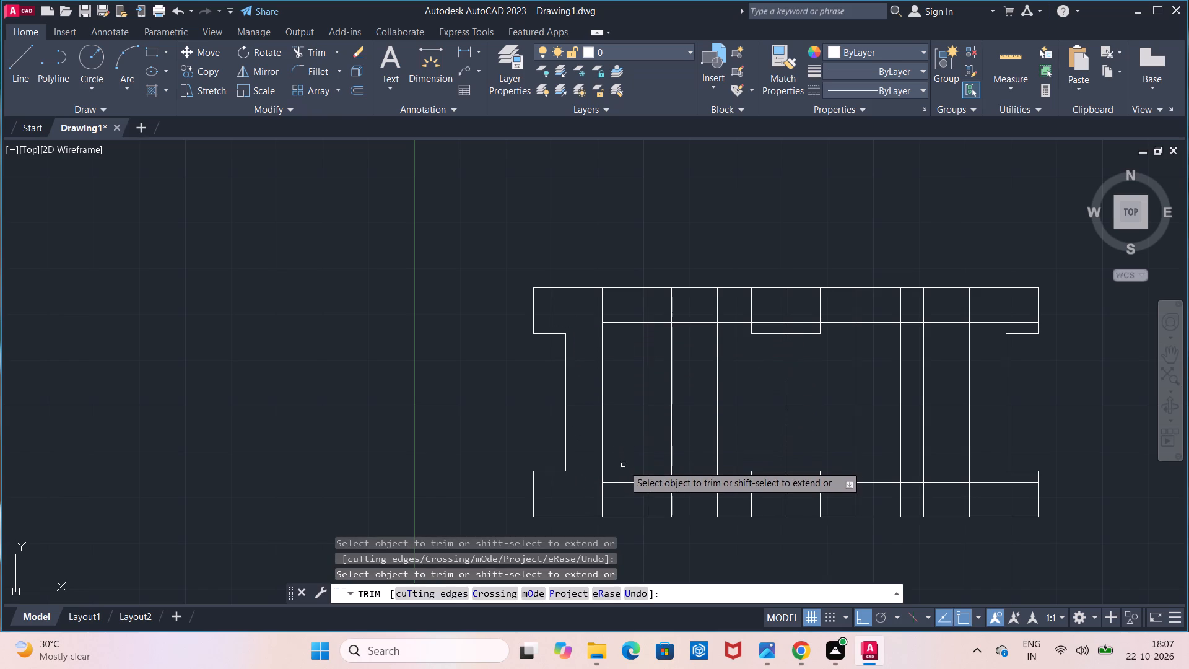
click(647, 495)
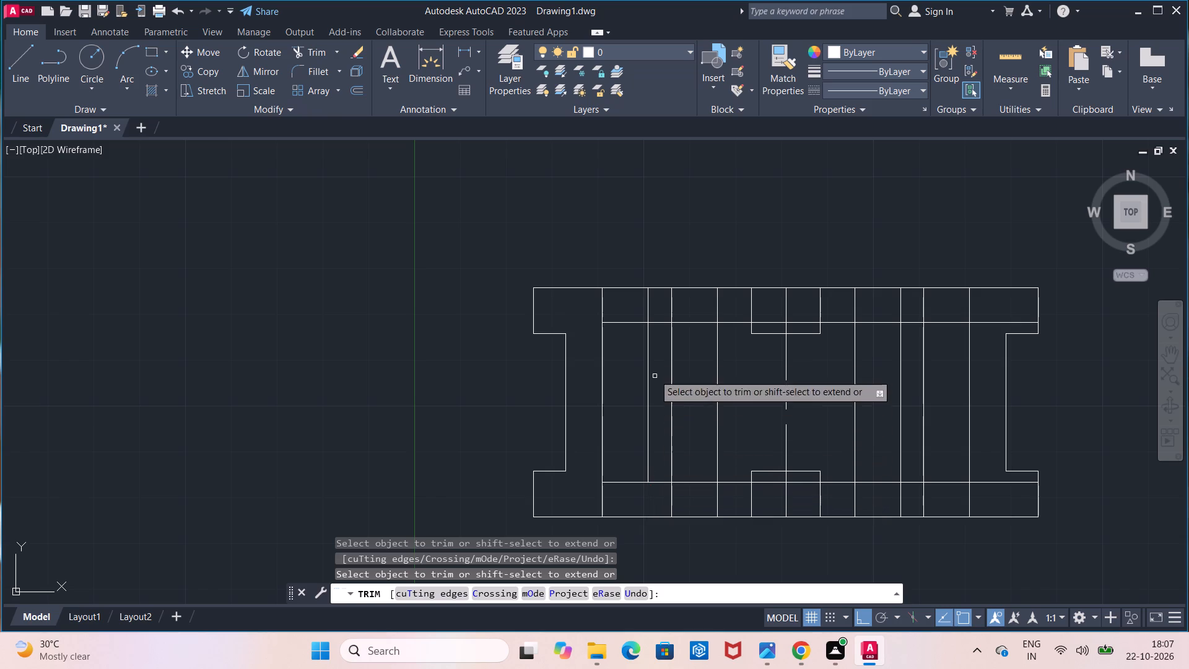
click(647, 305)
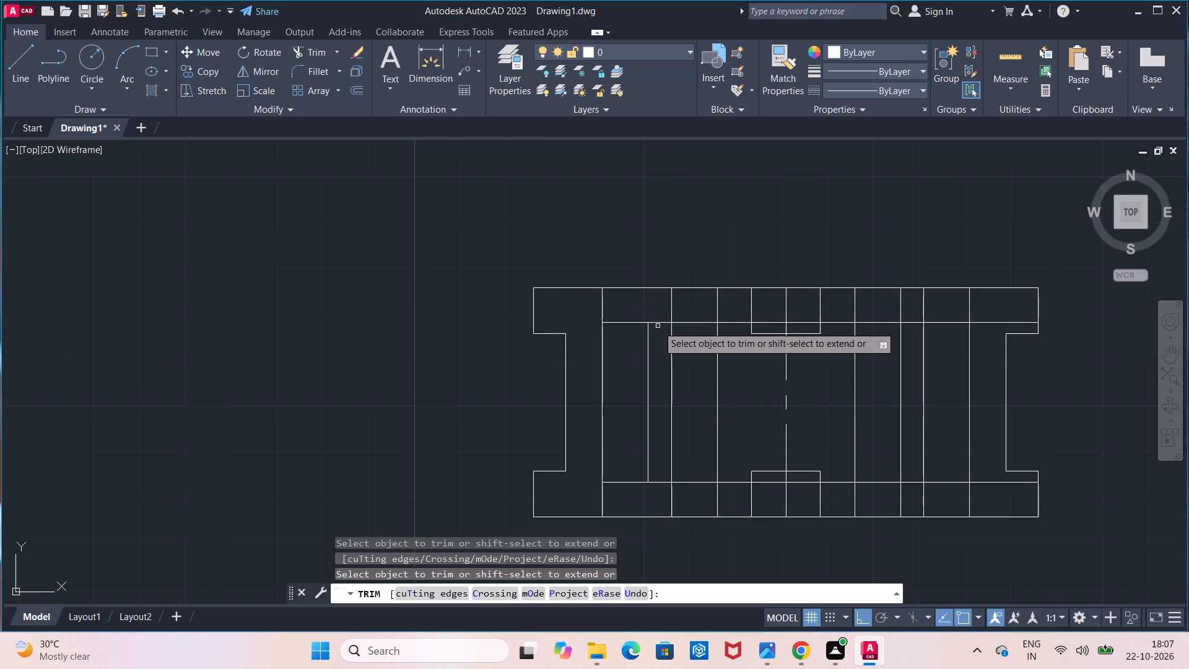
click(660, 323)
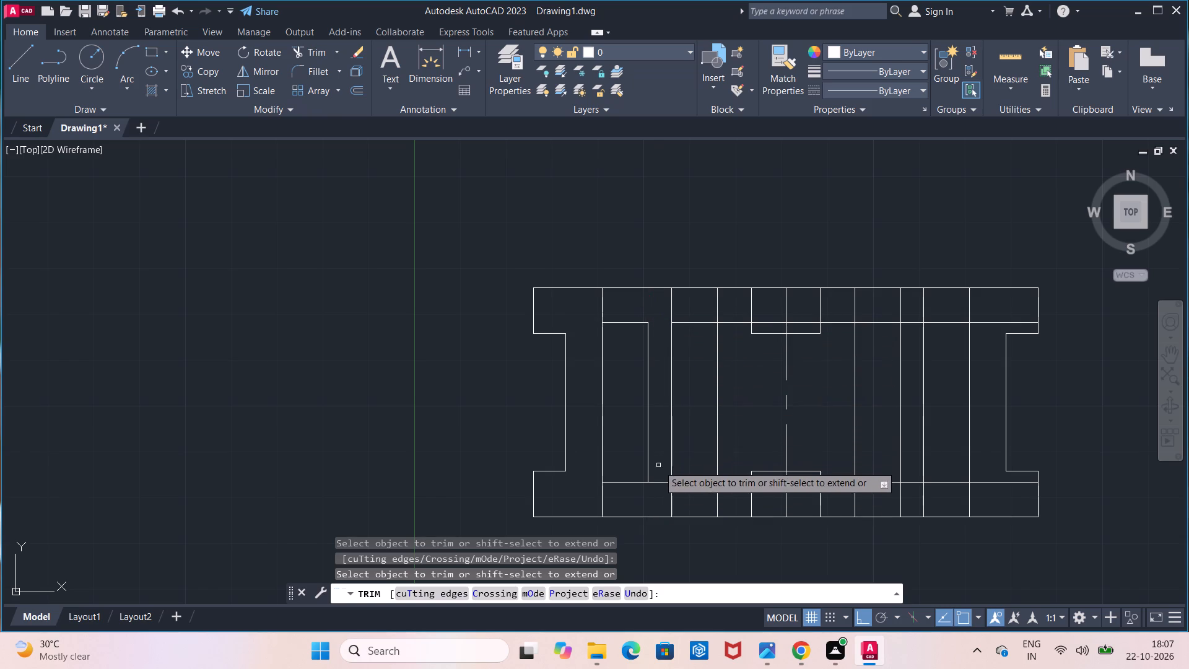
click(658, 484)
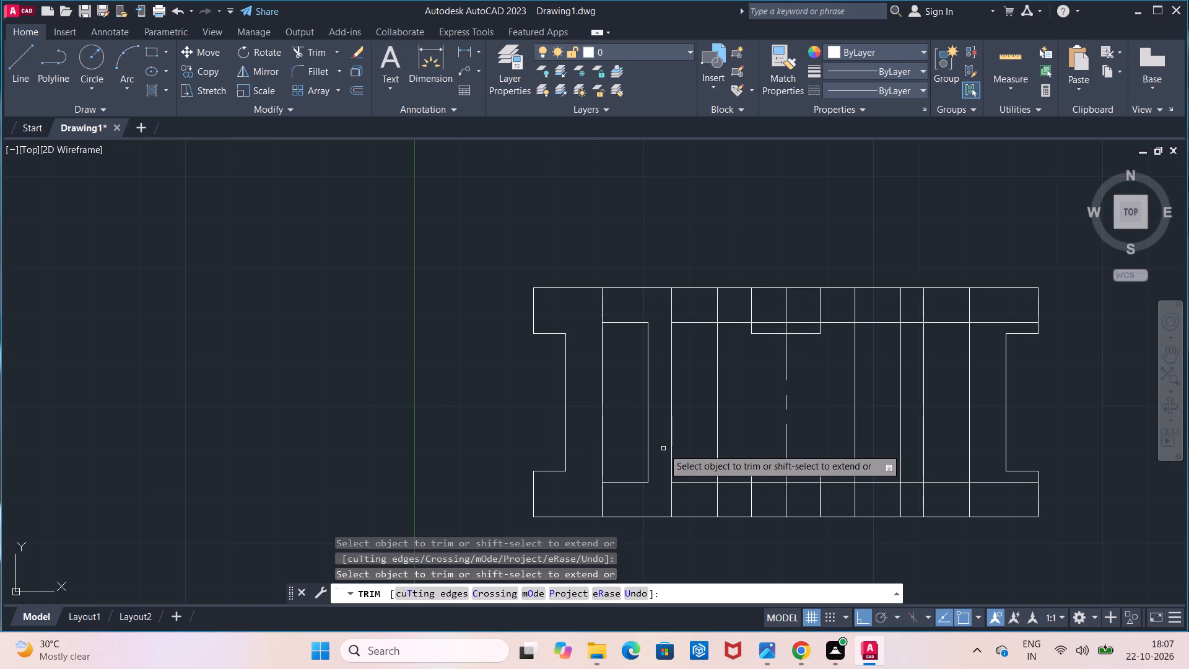
Trim away the upper inner offset line between the left inner rectangle and the second full-height vertical line right of center.
click(692, 321)
click(728, 325)
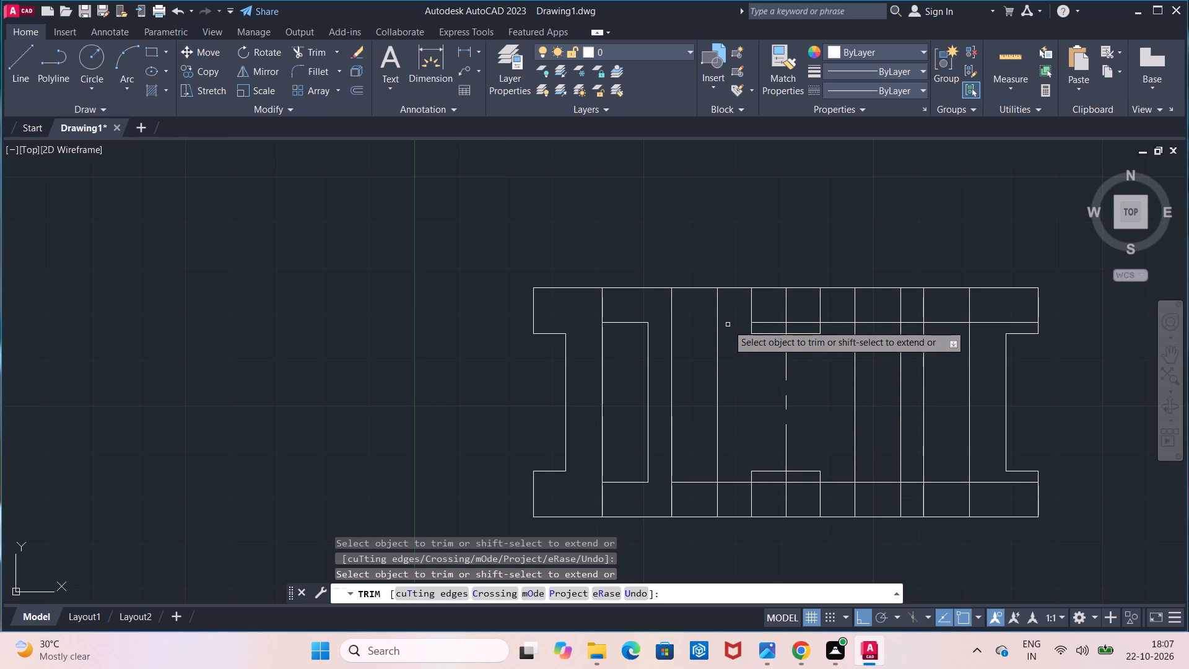
click(756, 323)
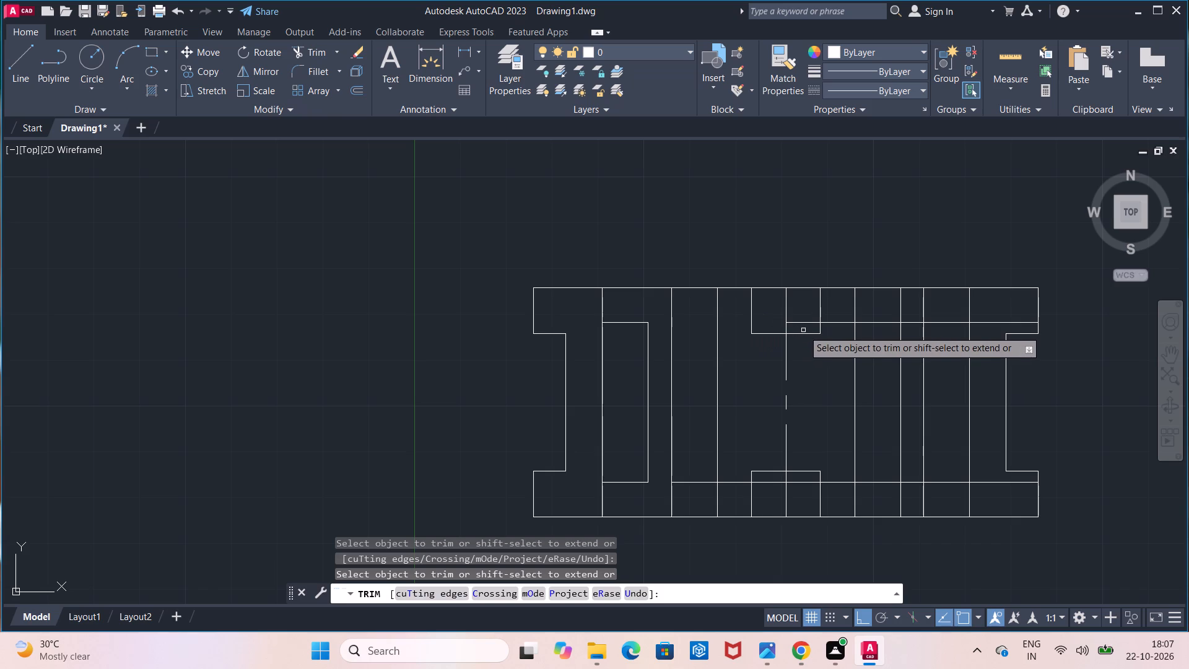
click(808, 322)
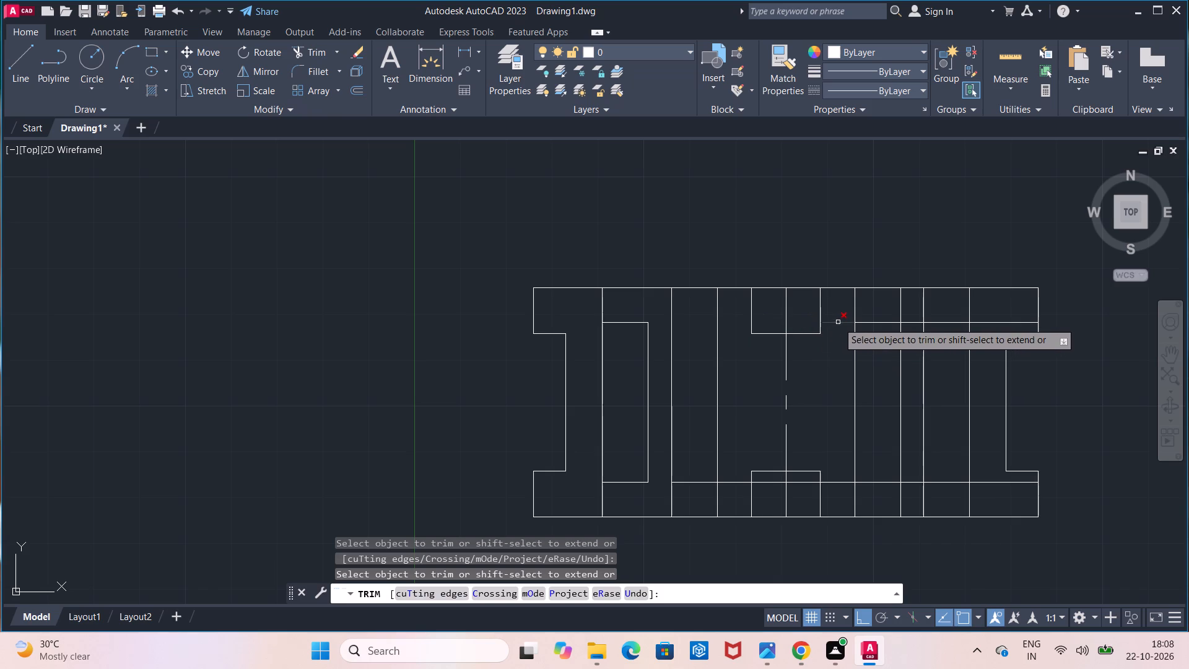
click(838, 322)
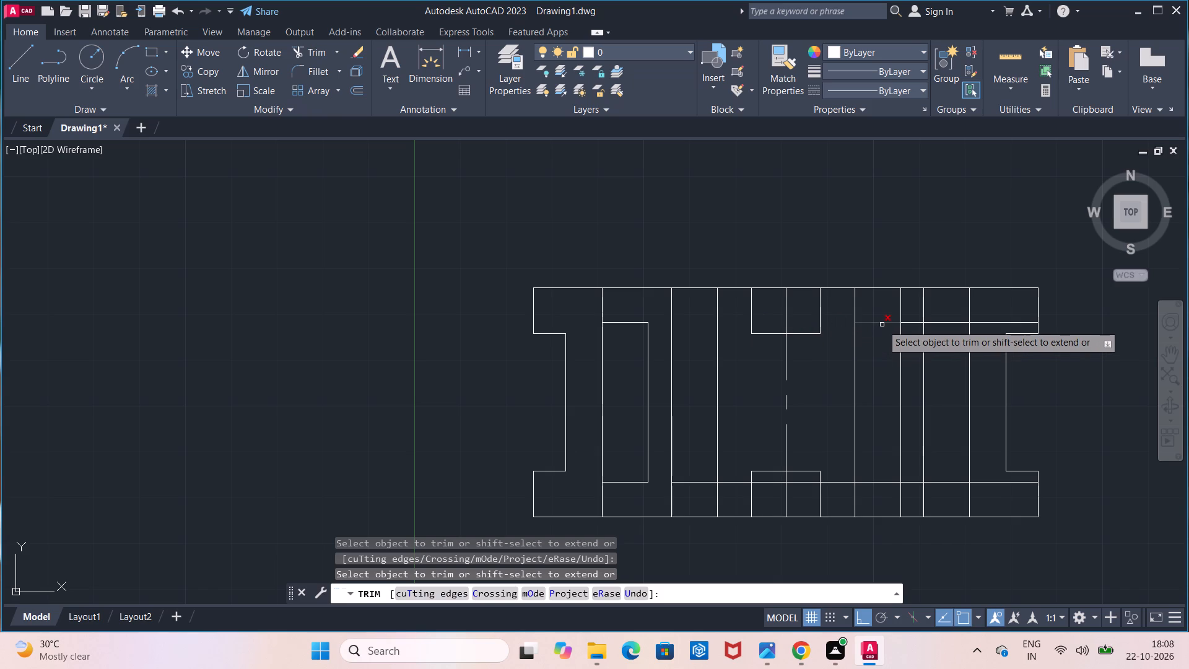
click(882, 325)
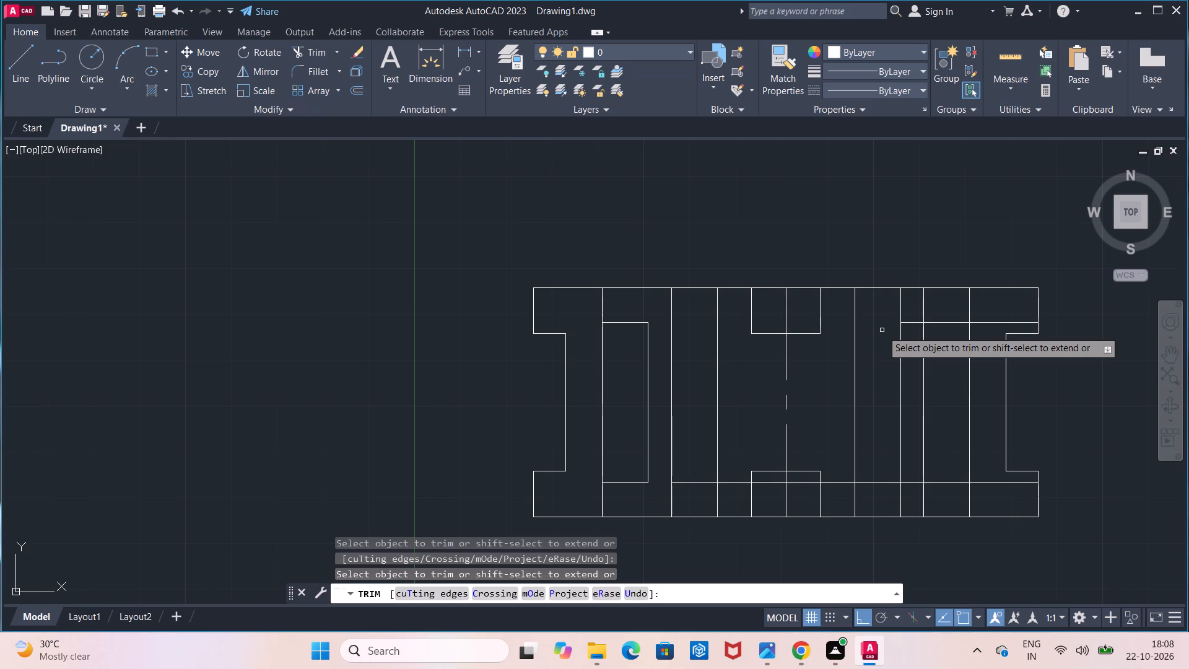
Trim the offset lines on the right side to leave a closed rectangle against the rightmost full-height inner line.
click(877, 485)
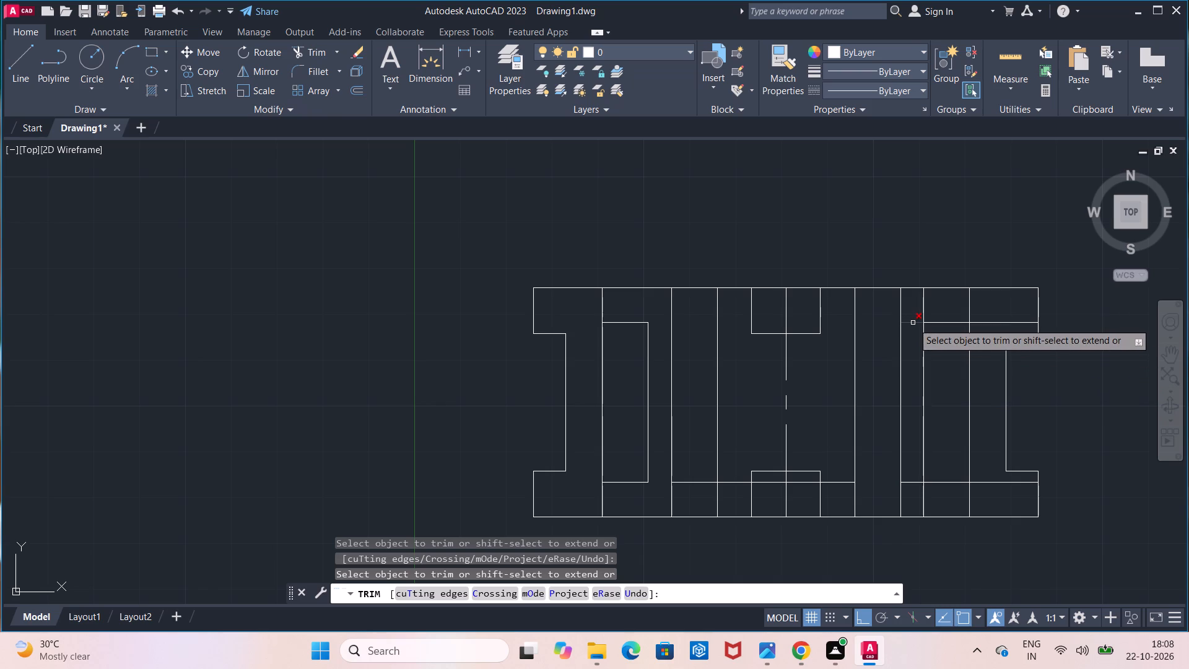
click(913, 323)
click(922, 312)
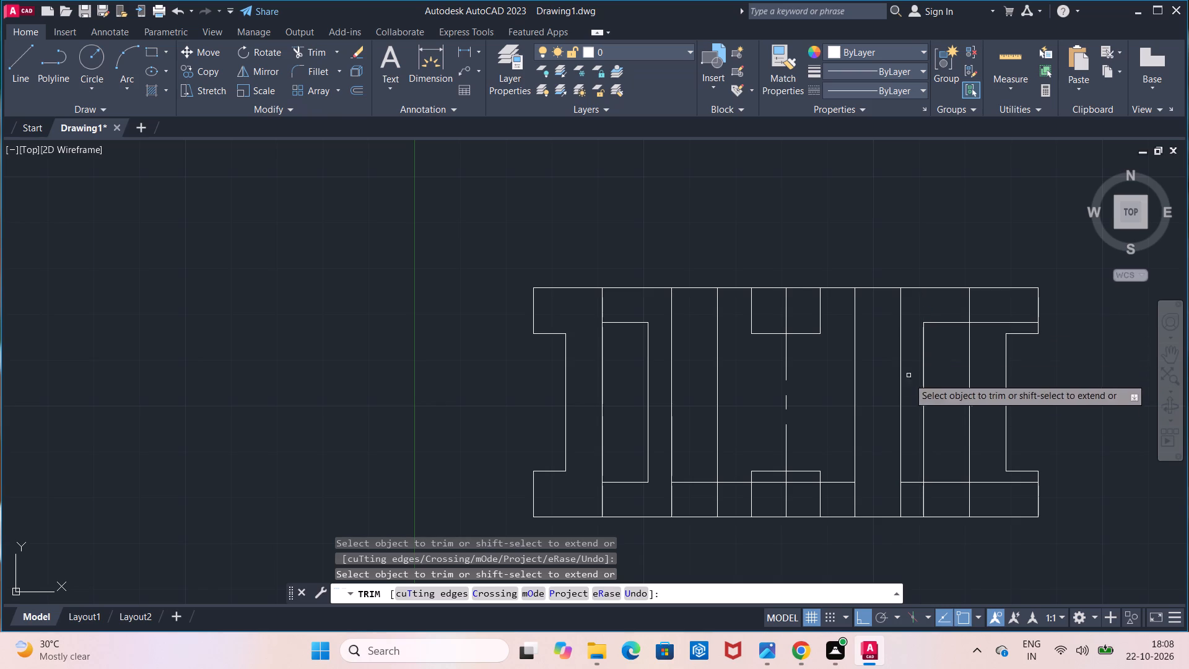
click(915, 481)
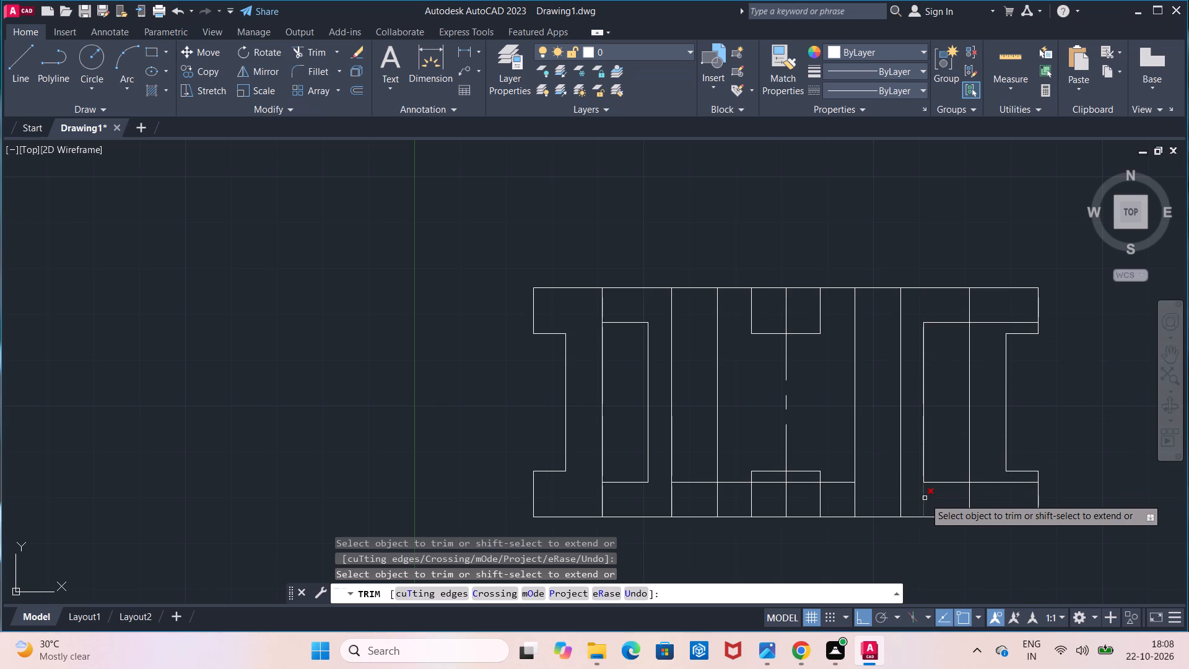
click(925, 498)
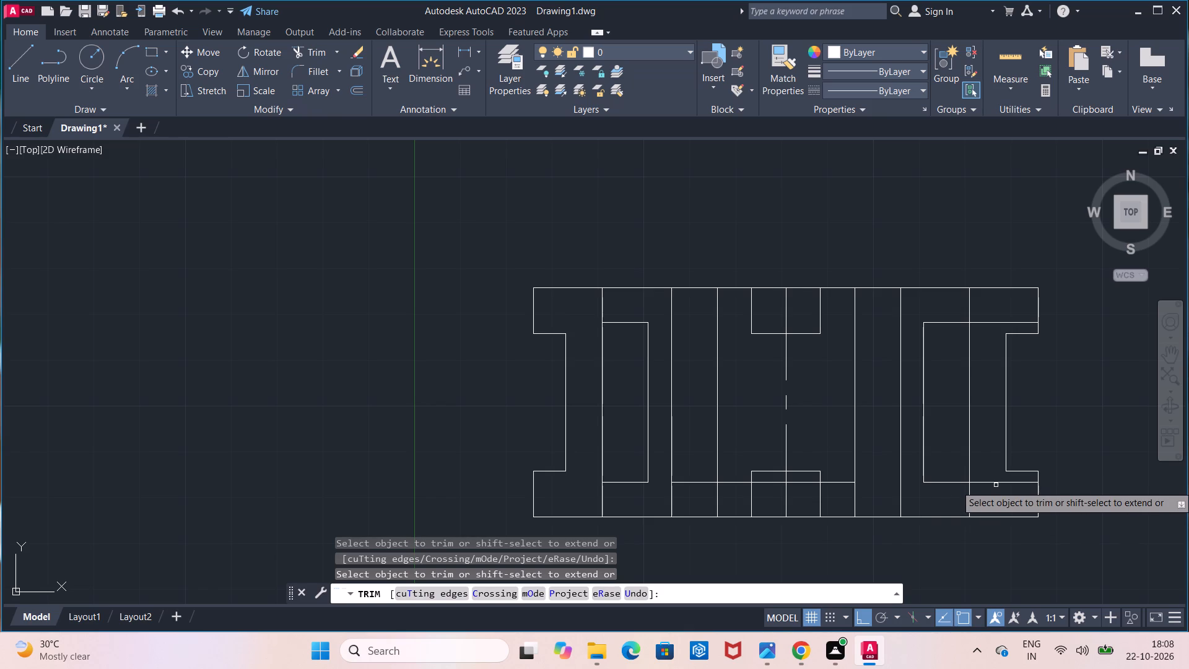
click(994, 481)
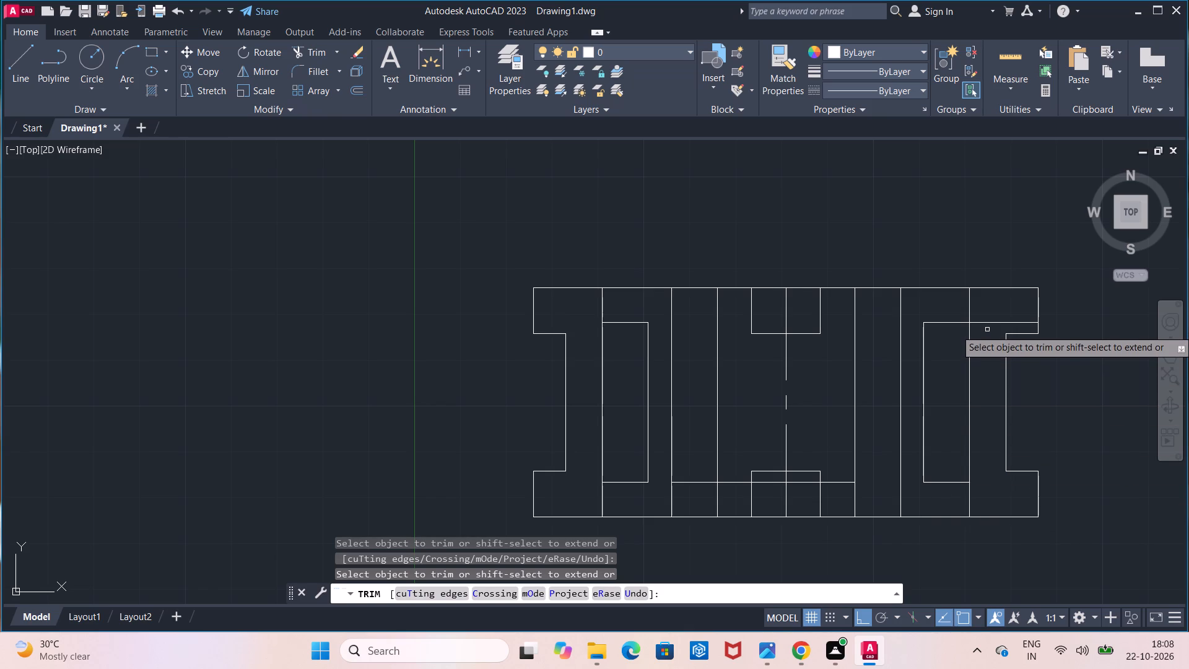
click(990, 322)
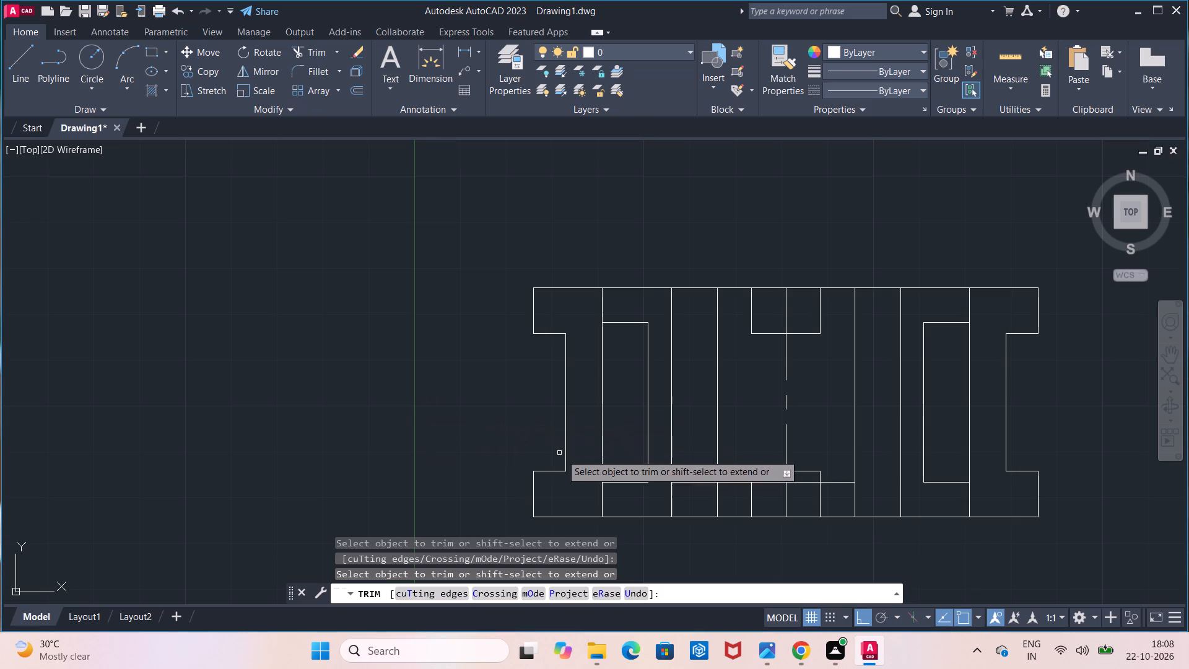
Trim away the remaining lower inner offset line across the central section, including inside the bottom center rectangle.
click(700, 485)
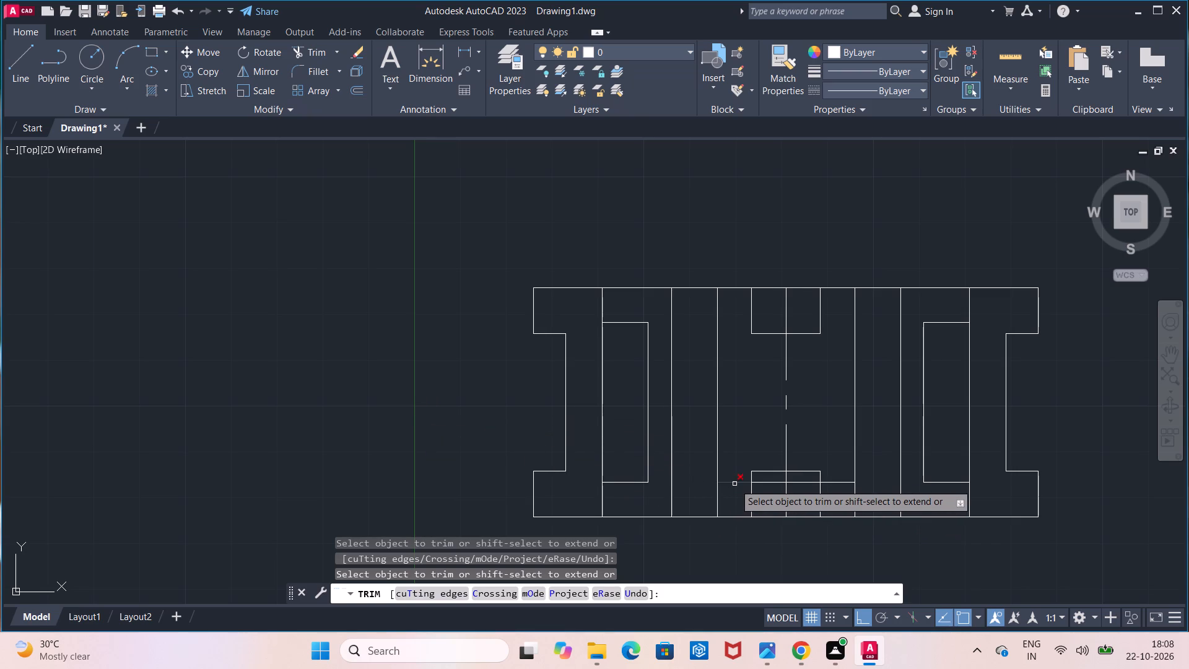
click(734, 484)
click(755, 486)
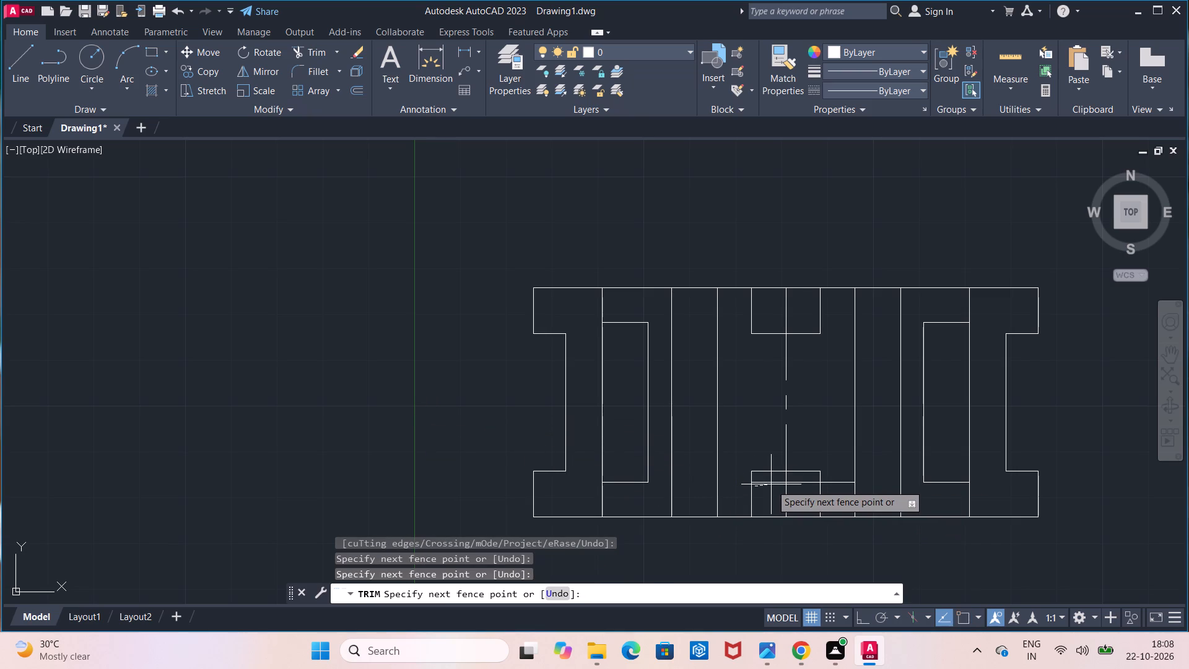
click(771, 484)
click(771, 484)
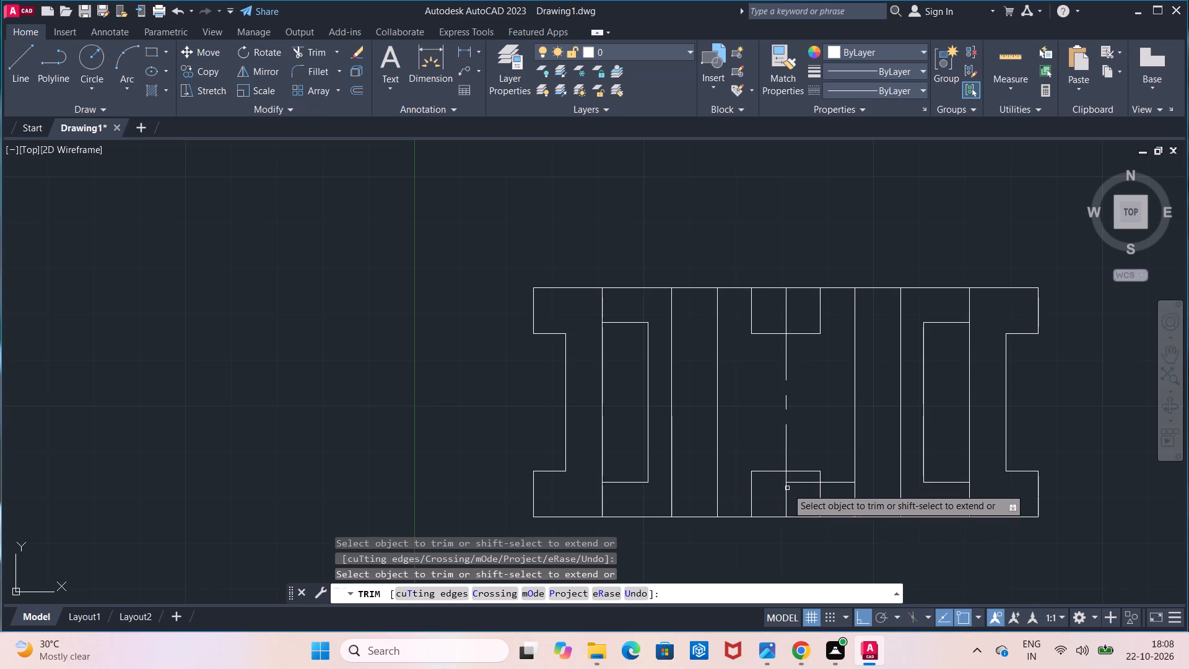
click(799, 485)
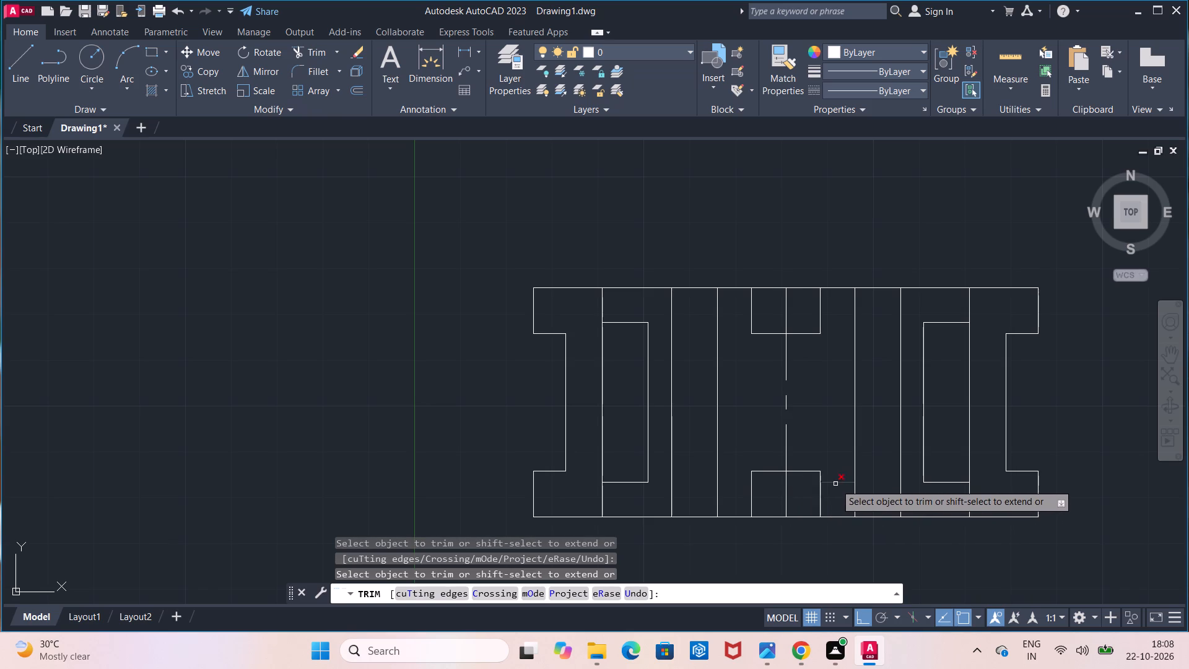
click(835, 484)
key(Escape)
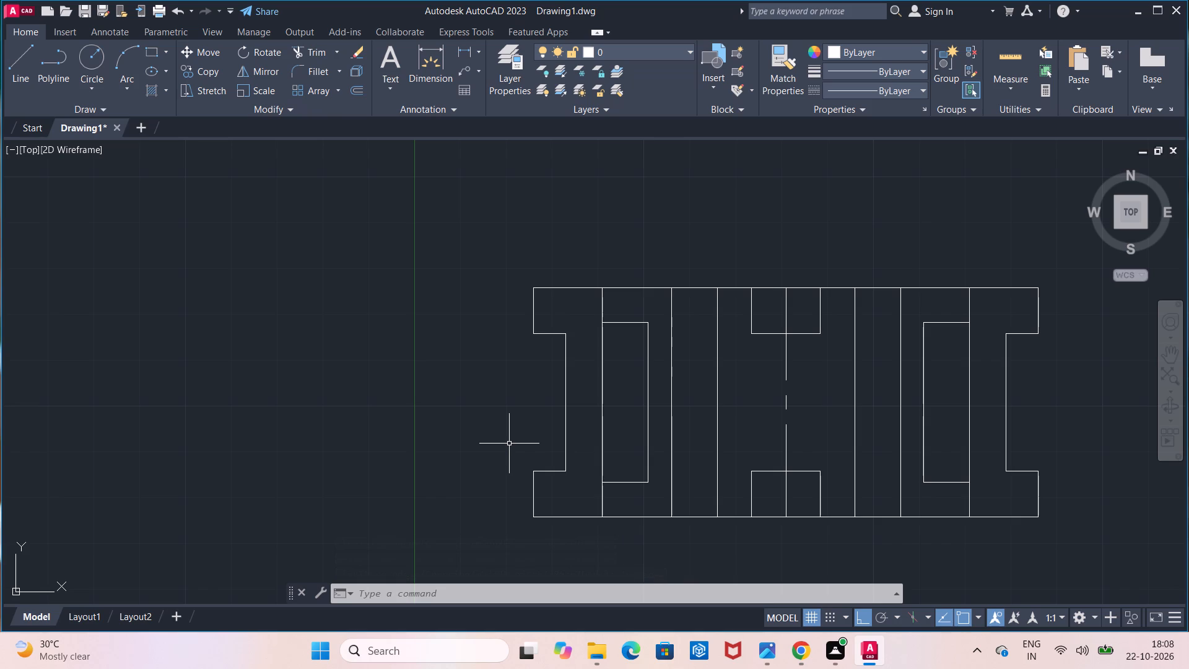
Draw a 25 mm horizontal line above the plan view, starting in line with the outline's left edge and running right.
scroll(509, 437, down, 1)
middle_drag(509, 437, 503, 521)
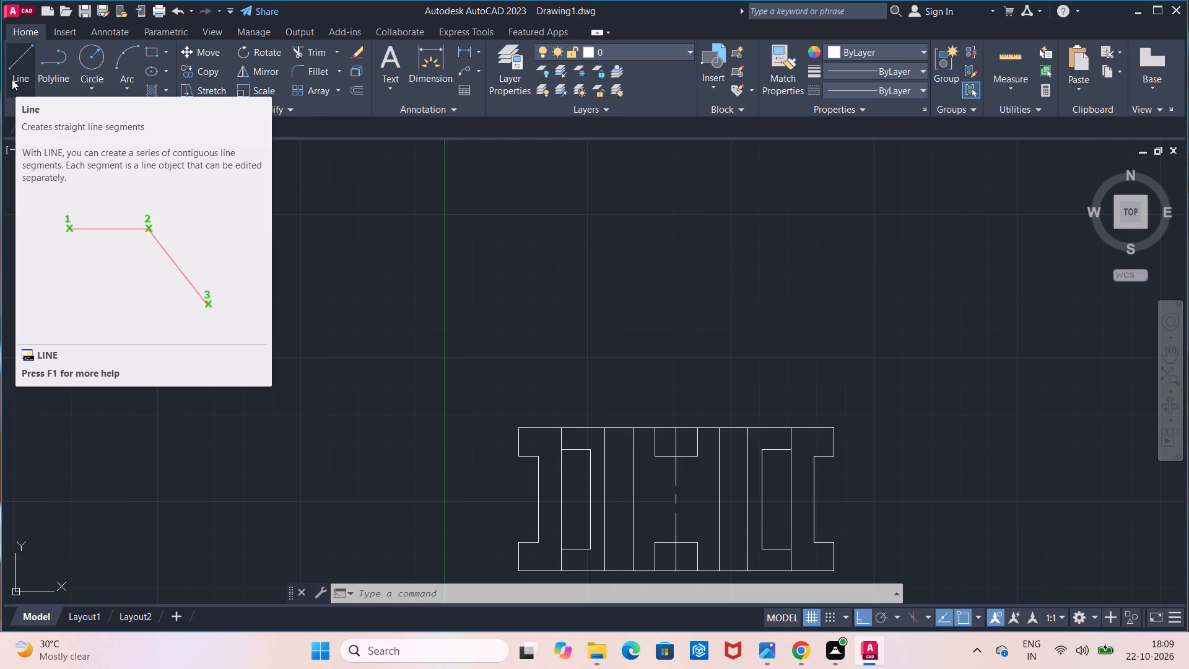
click(12, 79)
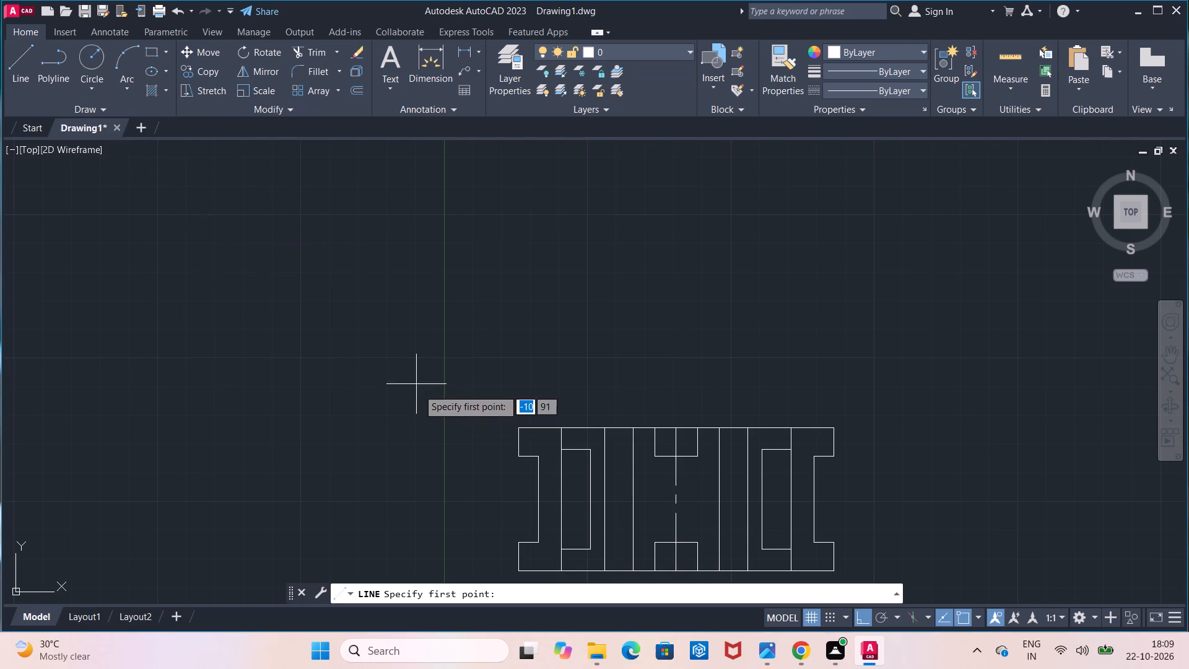
click(522, 316)
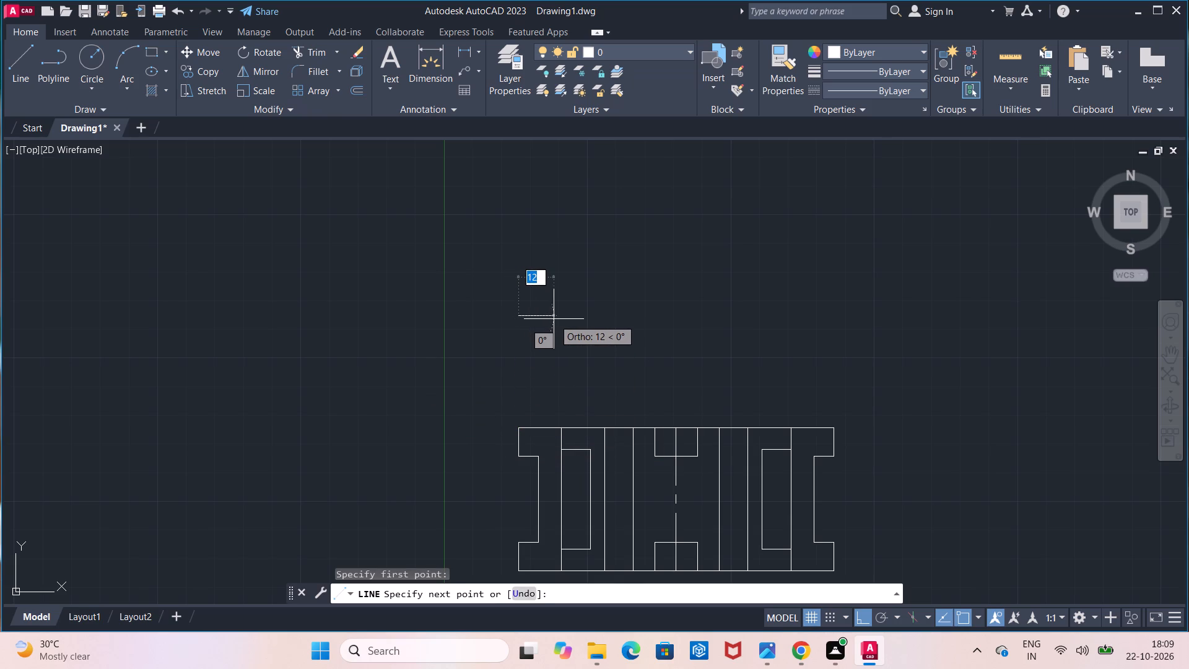
key(2)
key(5)
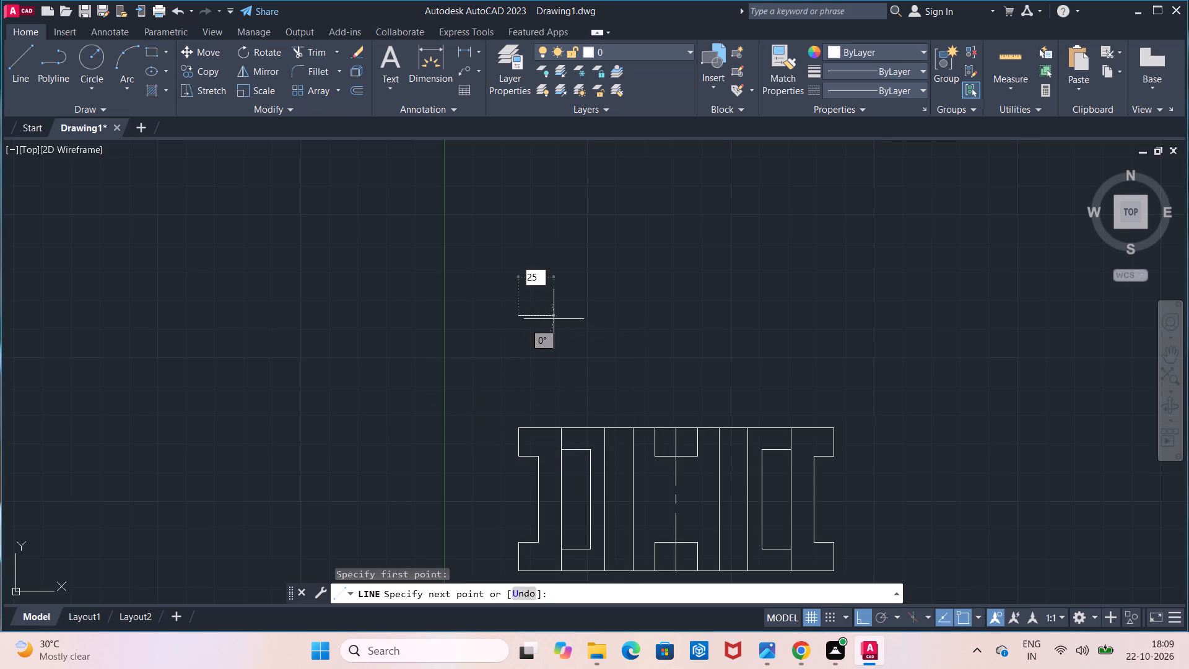
key(Return)
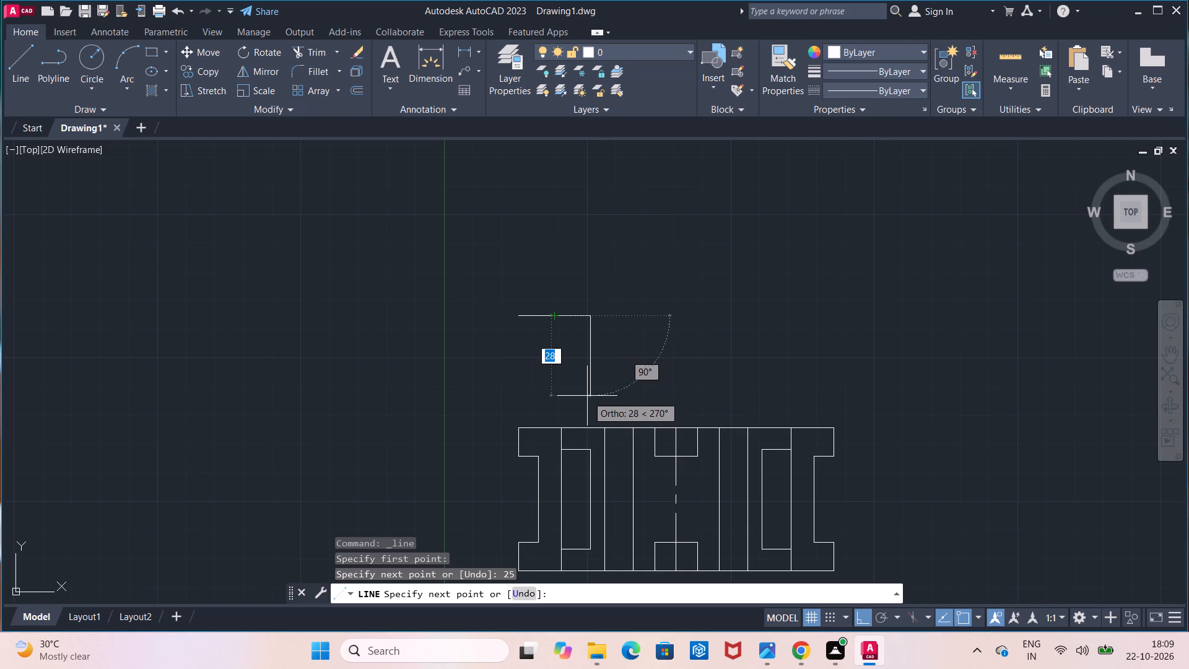
key(Escape)
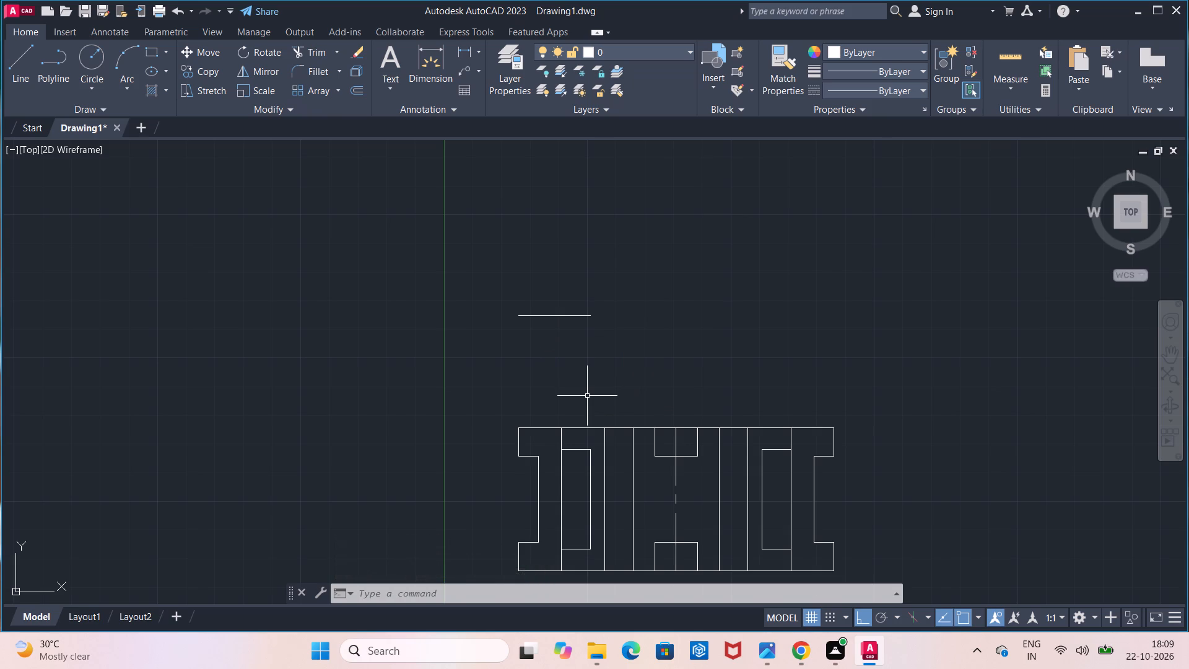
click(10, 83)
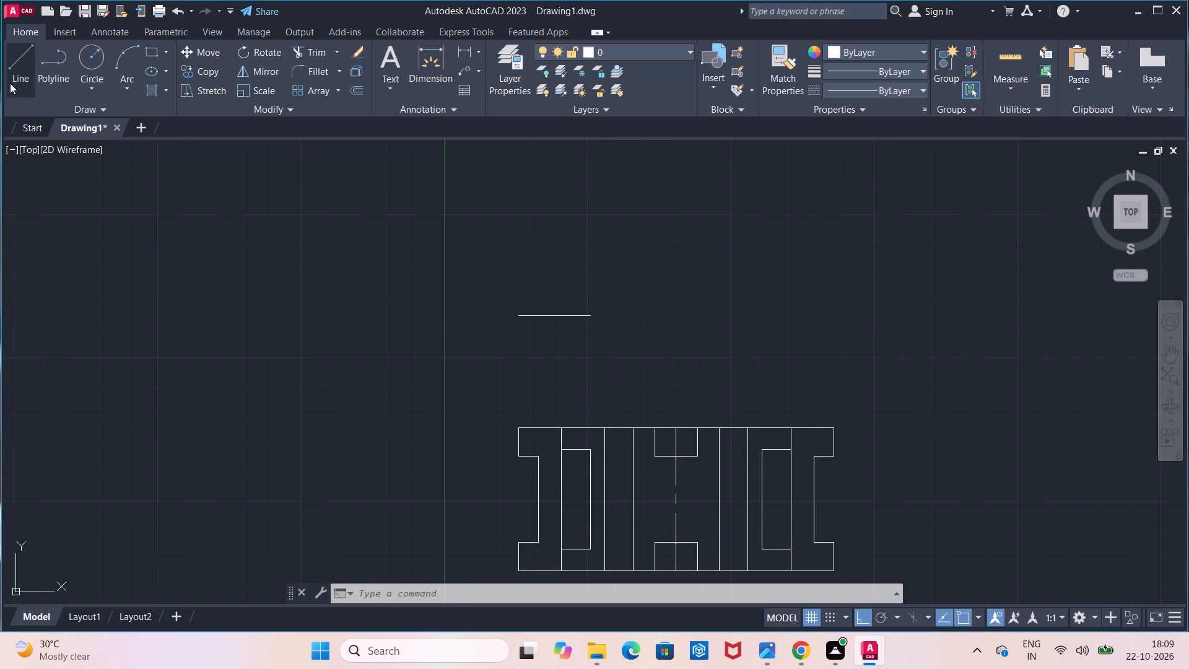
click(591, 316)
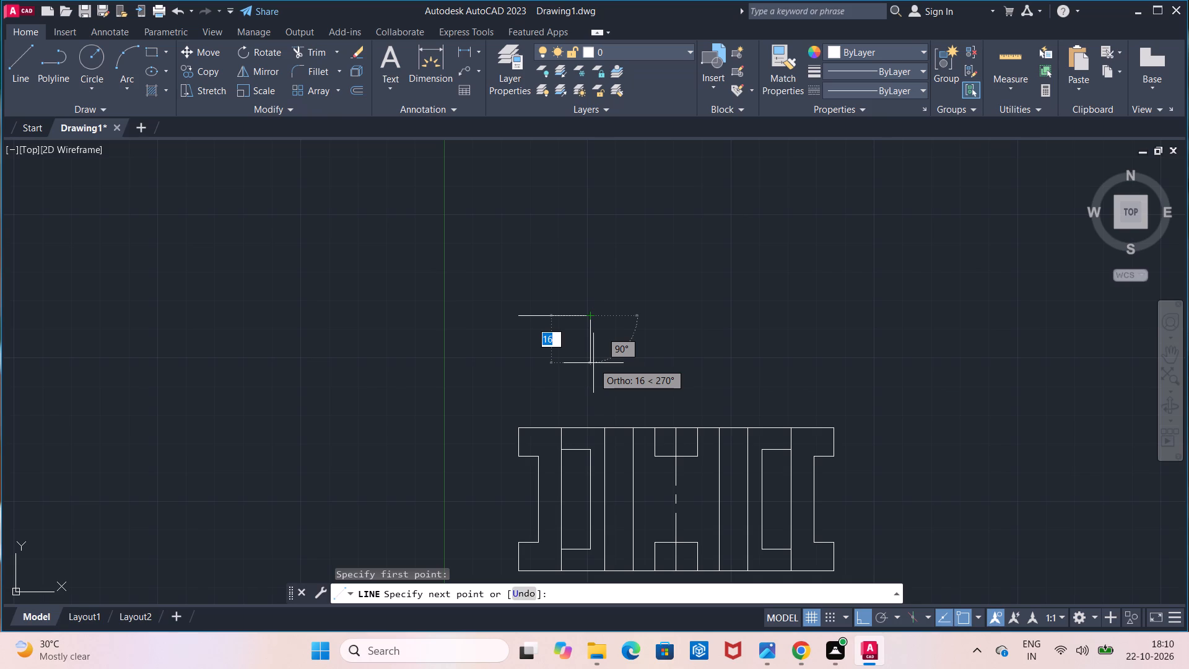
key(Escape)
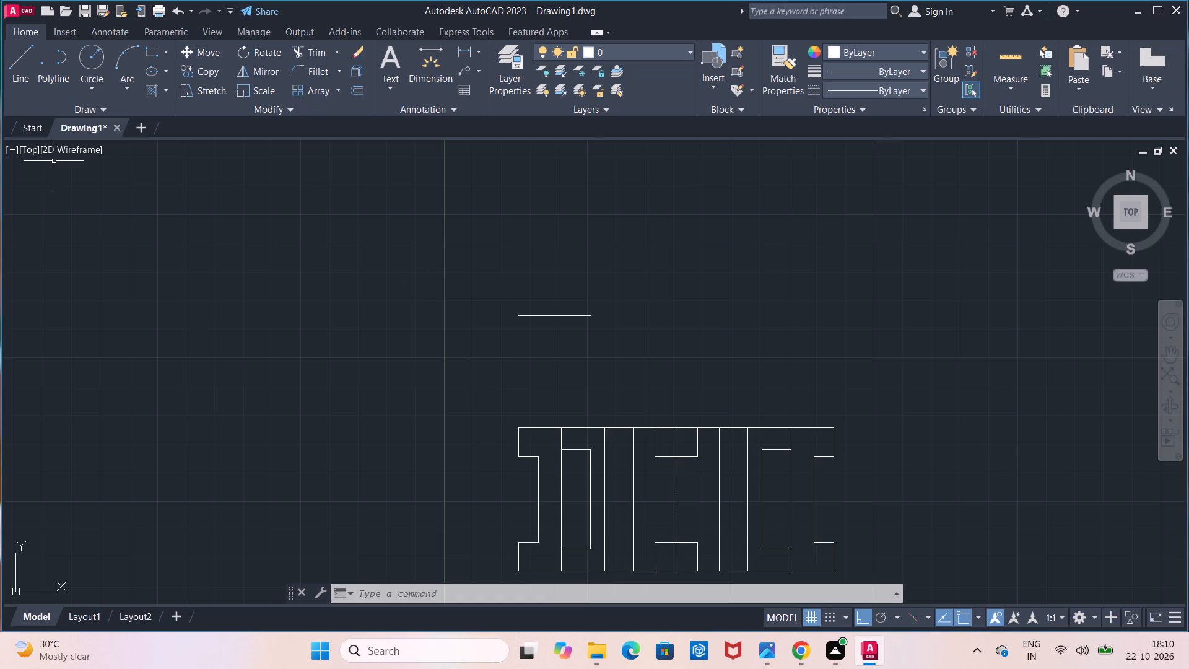
From the right end of the 25 mm line, draw connected segments 5 mm down, 10 mm right, 20 mm up and 40 mm right.
click(28, 94)
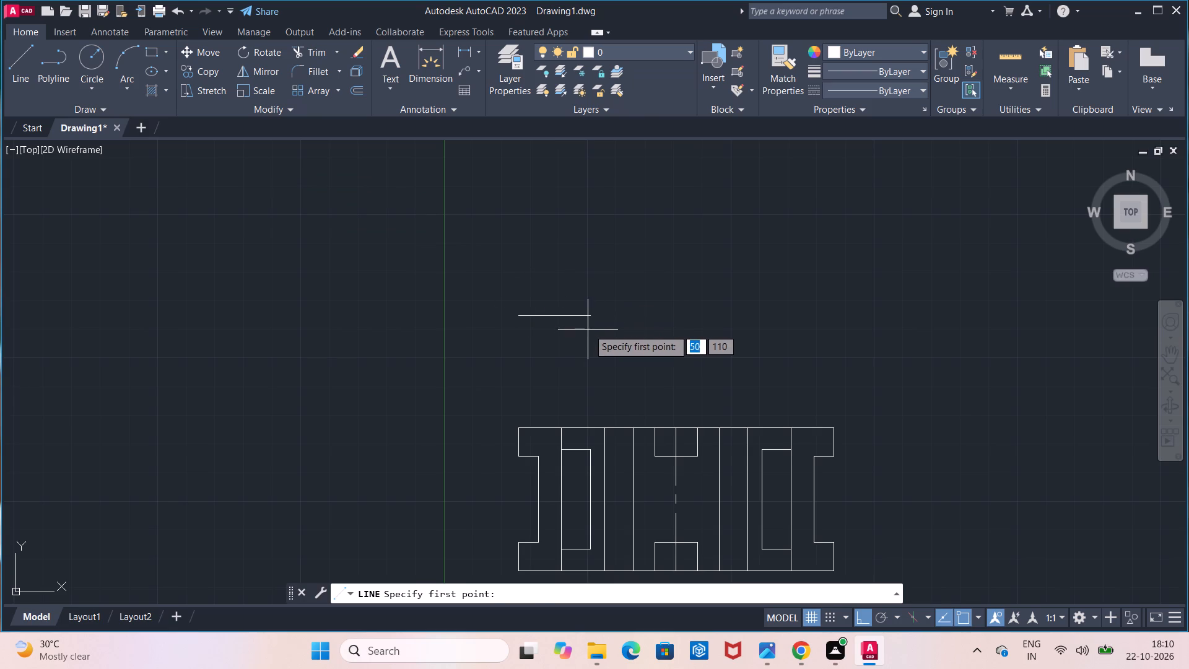
click(590, 318)
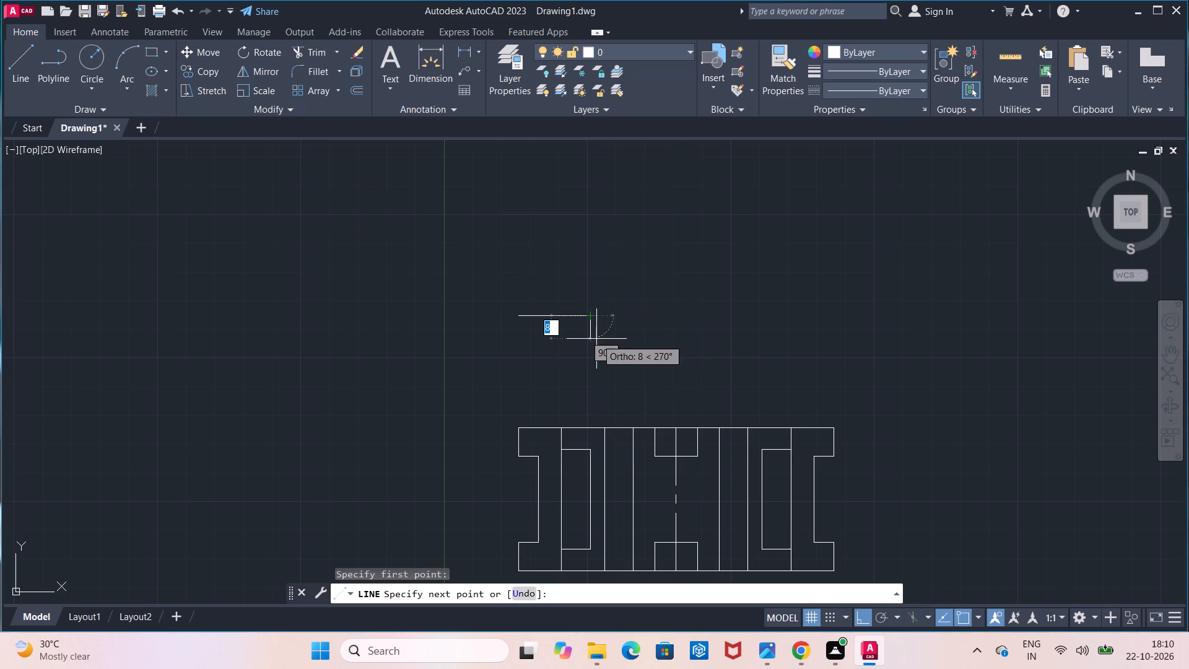
key(5)
key(Return)
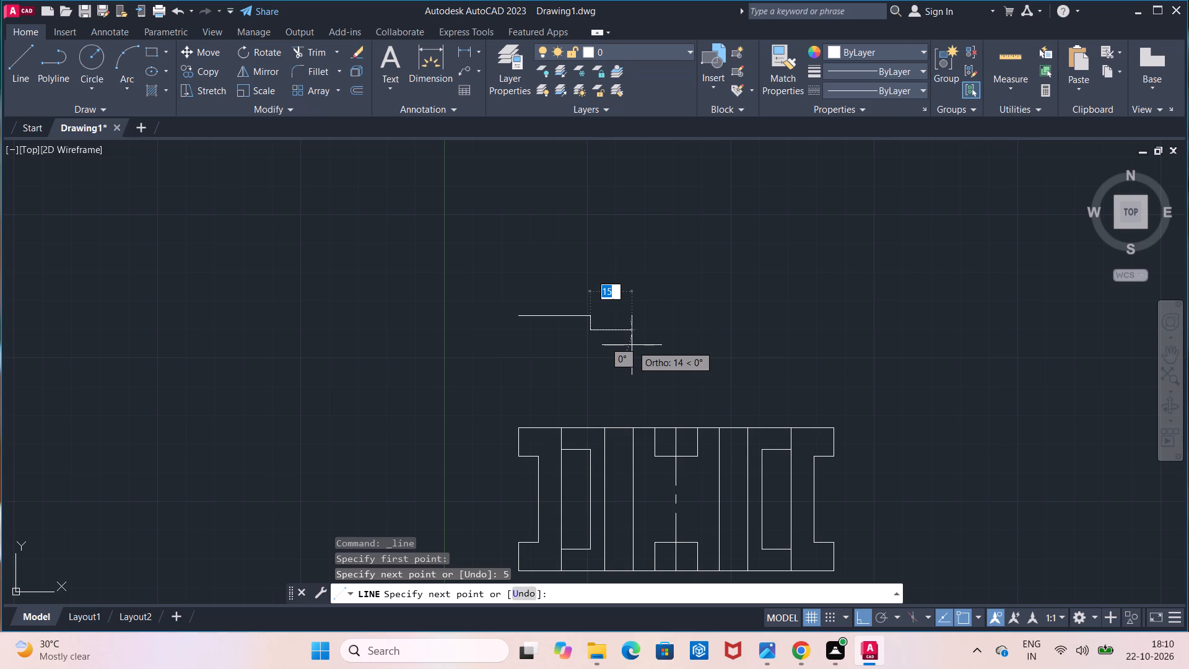
text(10)
key(Return)
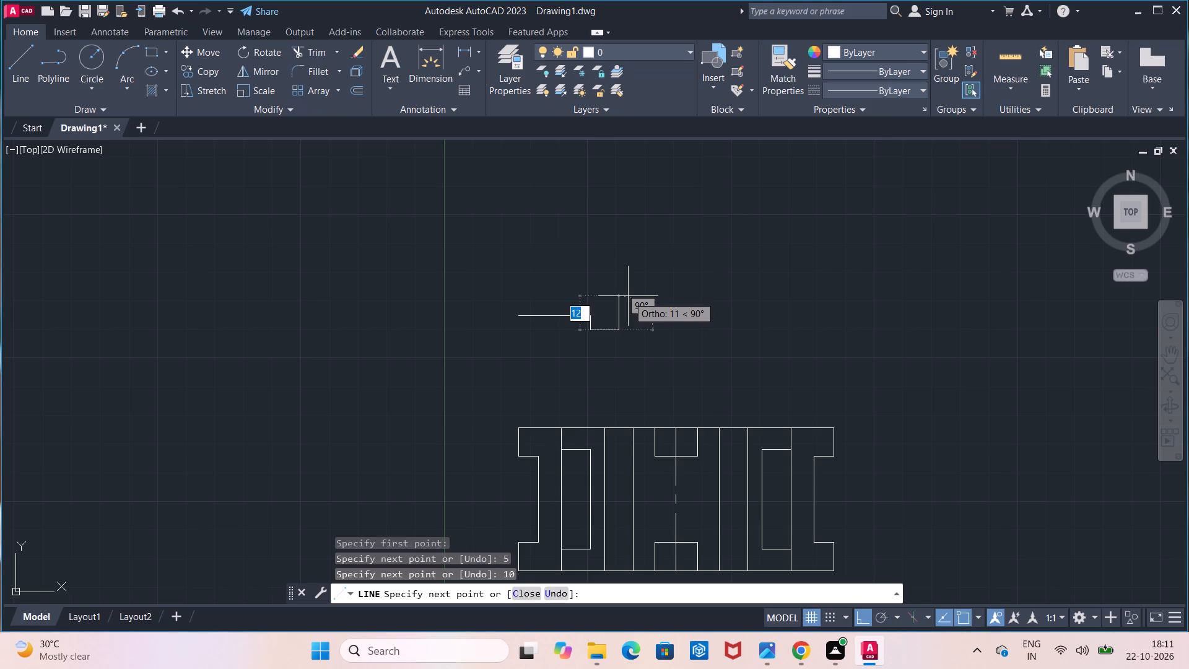
text(20)
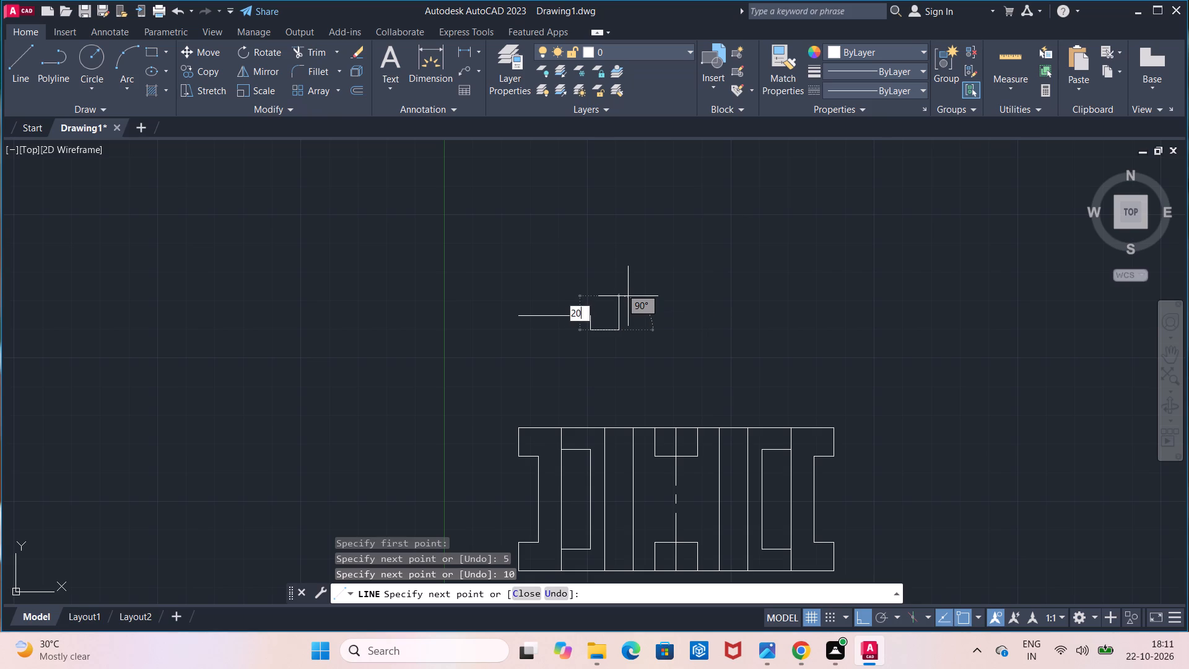
key(Return)
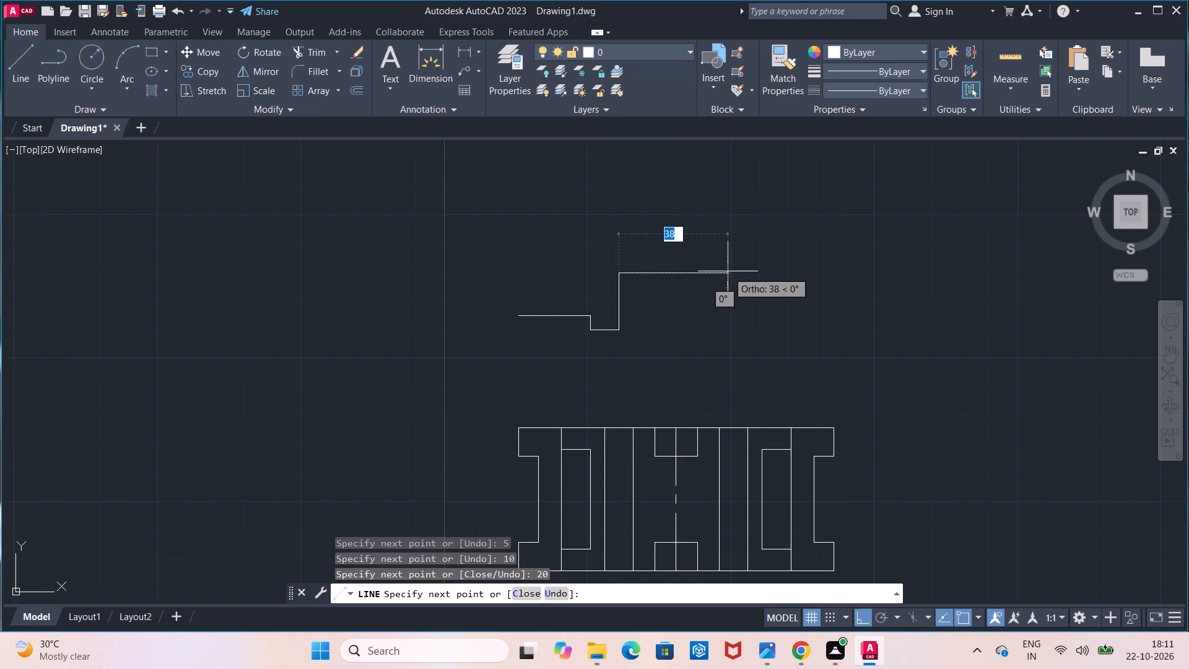
key(4)
key(0)
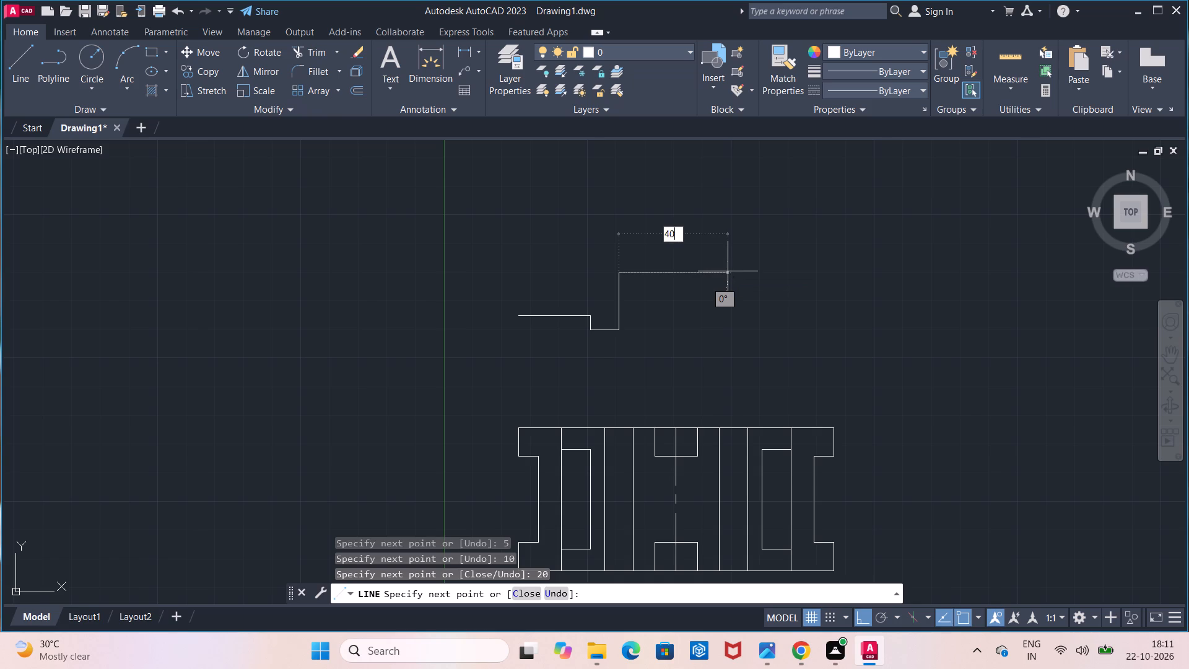
key(Return)
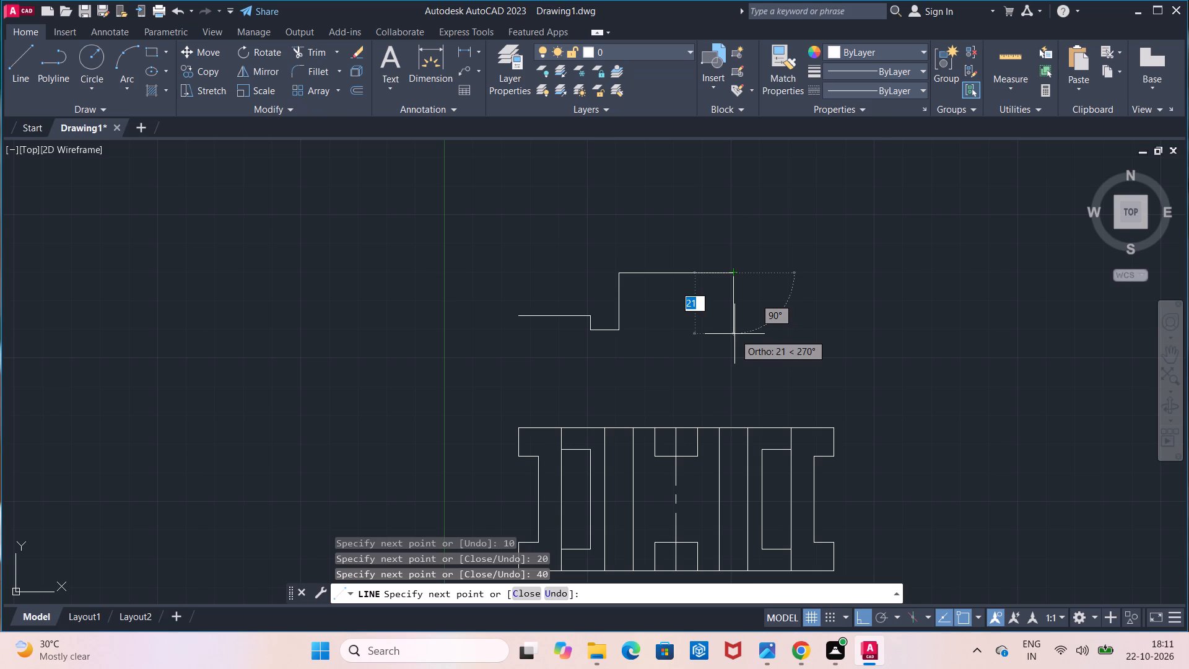
Continue the front-view profile with segments 20 mm down, 10 mm right, 5 mm up, 25 mm right and 10 mm up.
text(20)
key(Return)
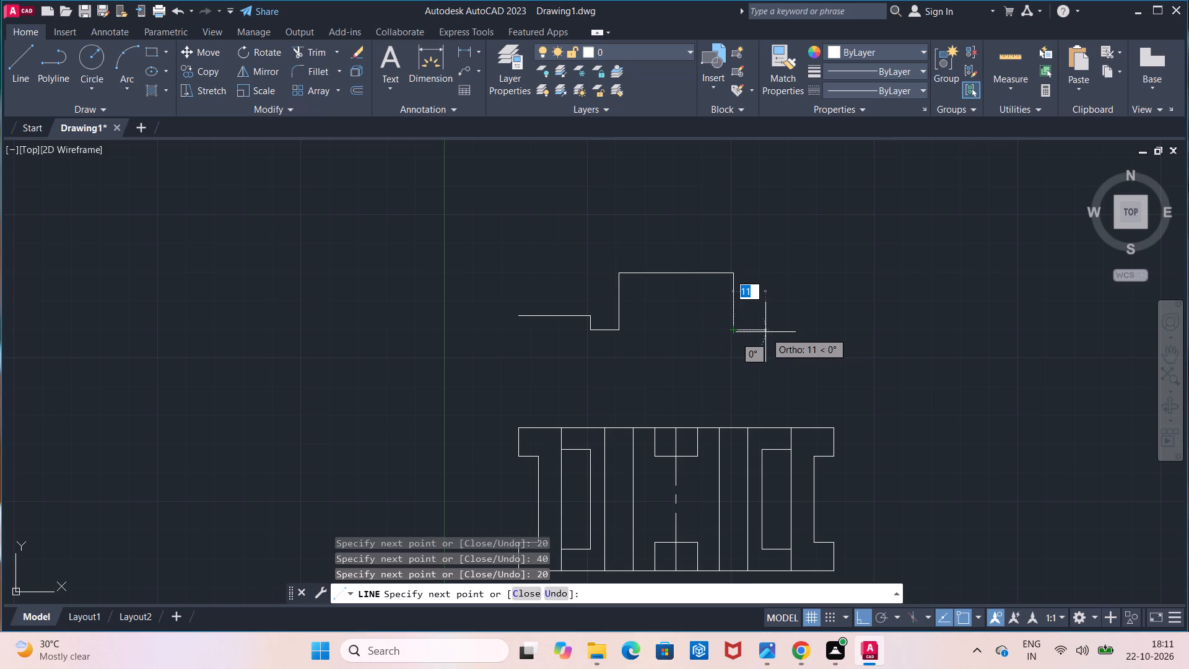
key(1)
key(0)
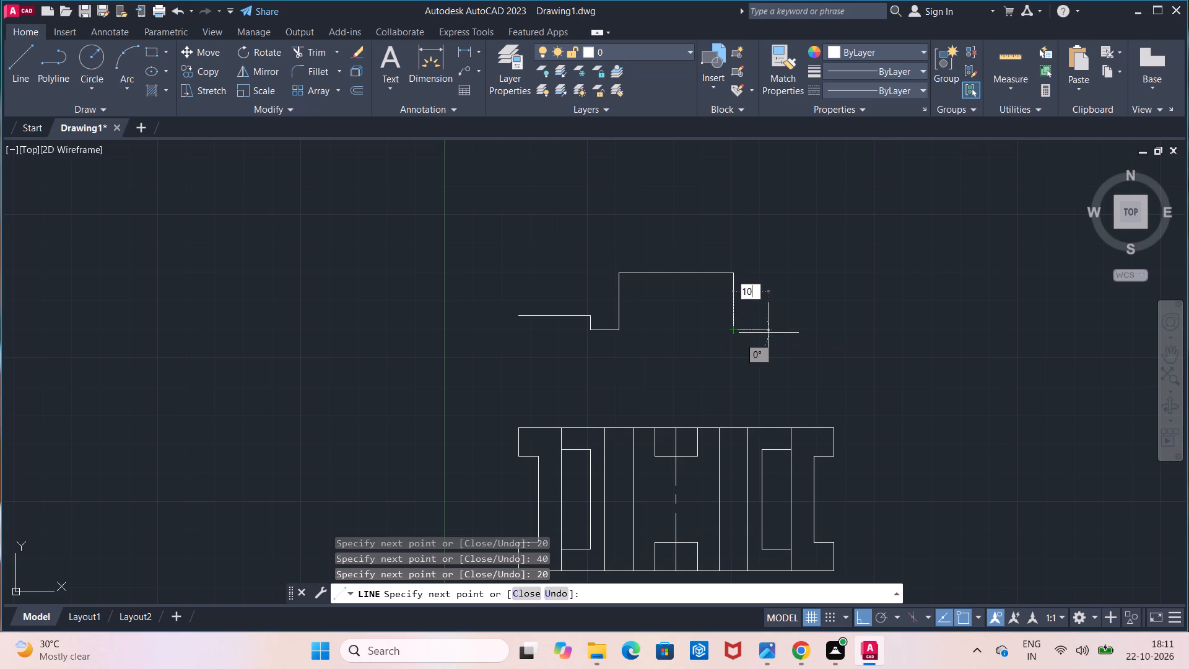
key(Return)
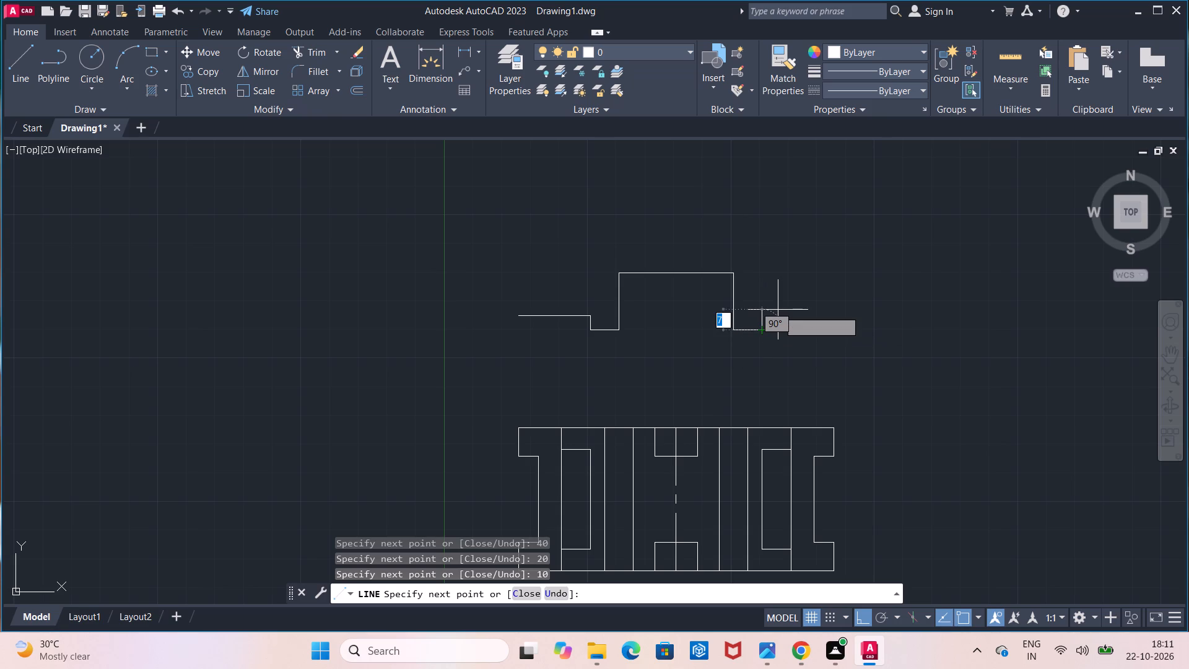
key(5)
key(Return)
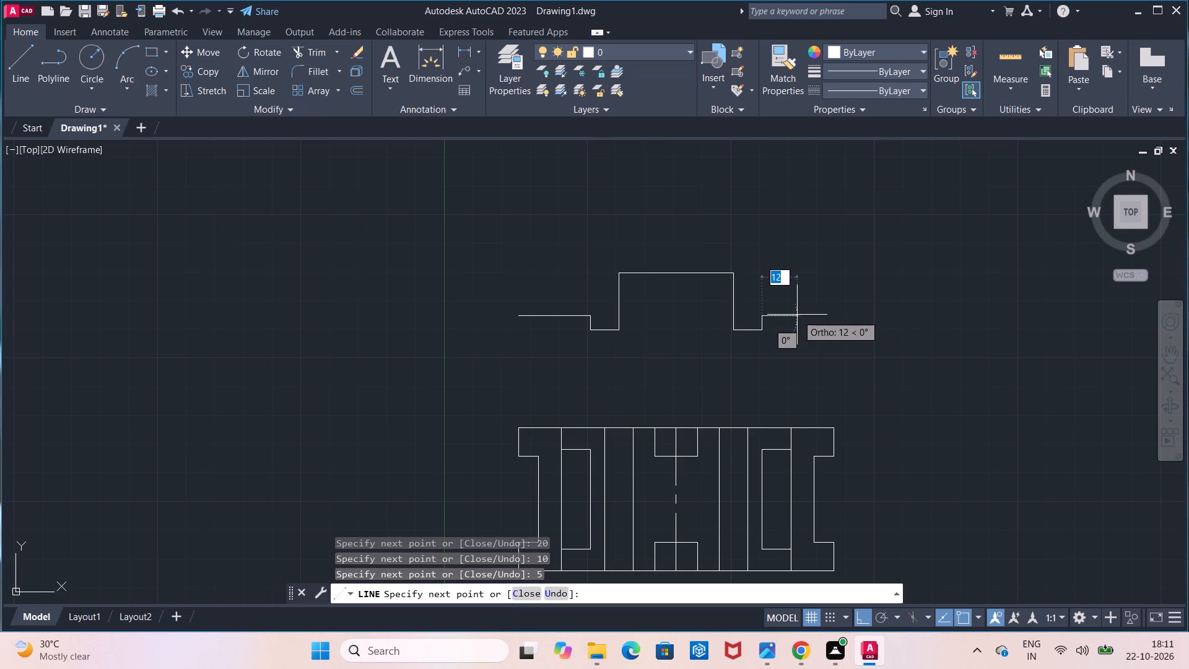
text(25)
key(Return)
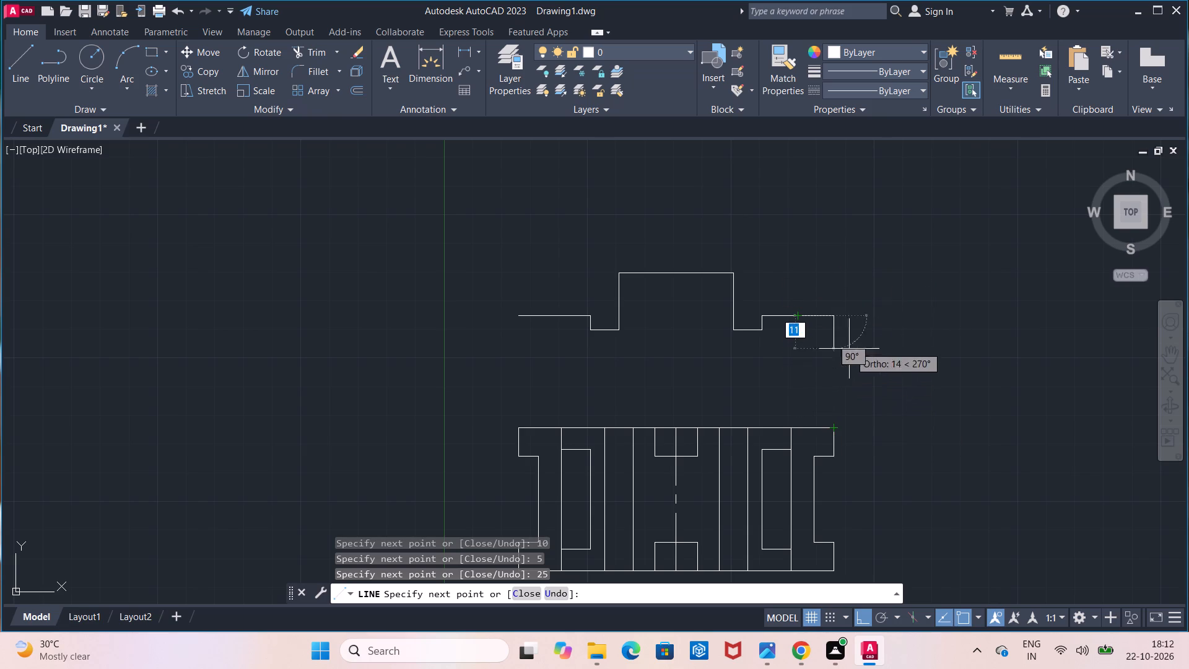
text(10)
key(Return)
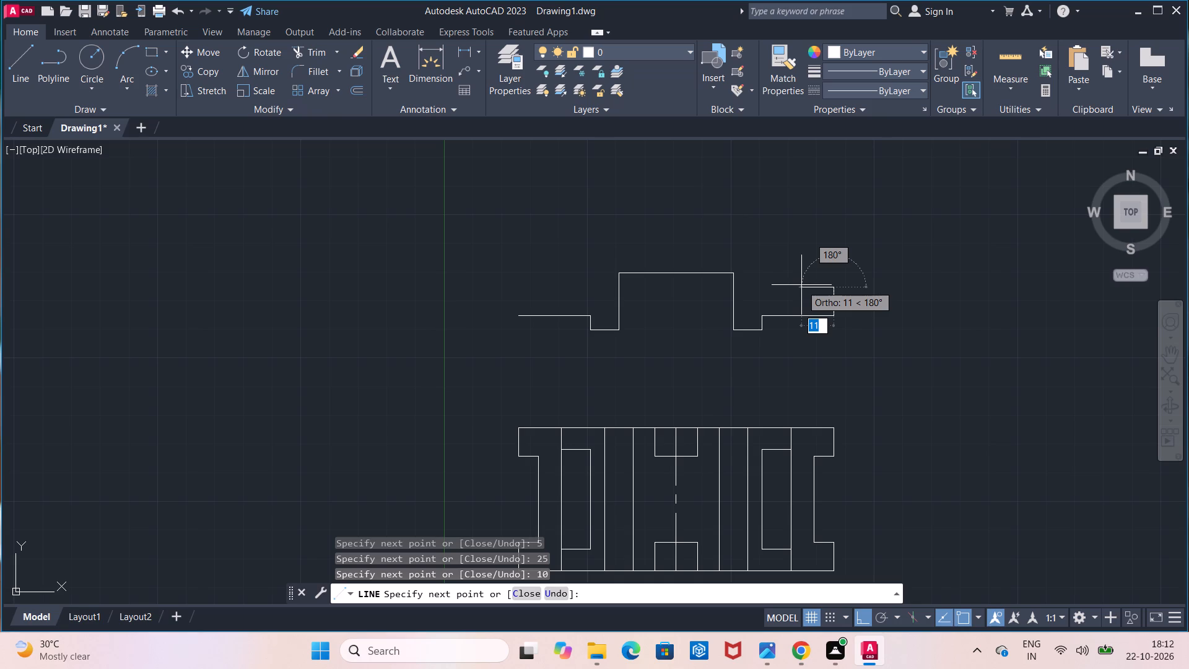
key(Escape)
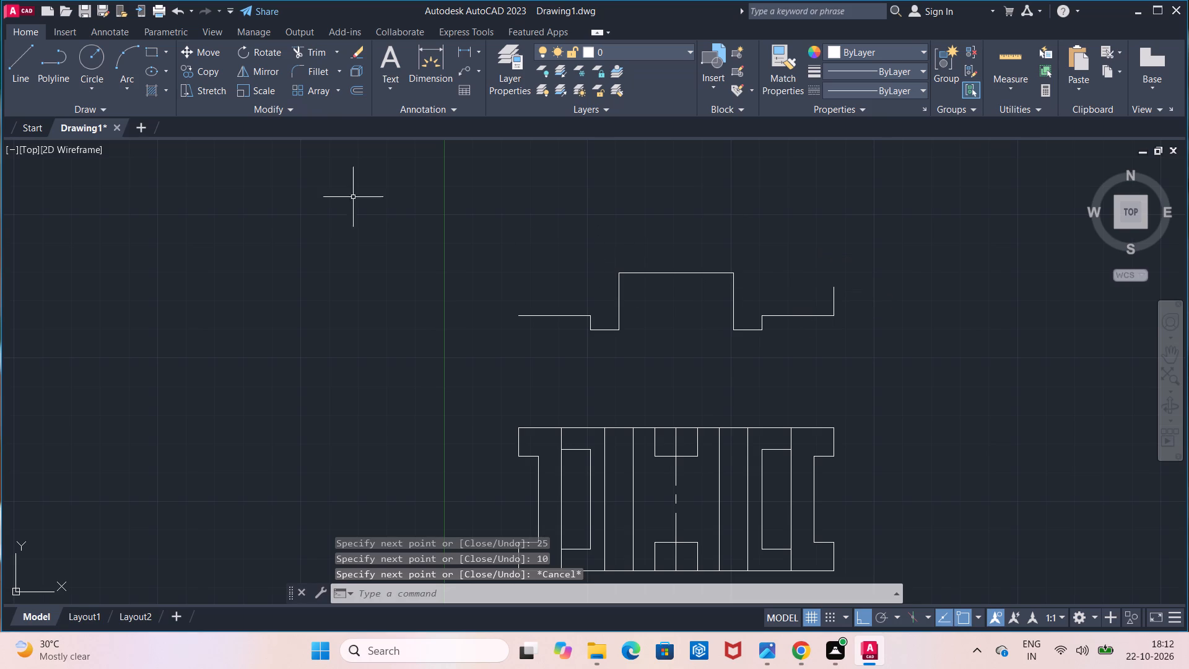
Draw a 10 mm vertical line upward from the left end of the front-view profile.
click(35, 77)
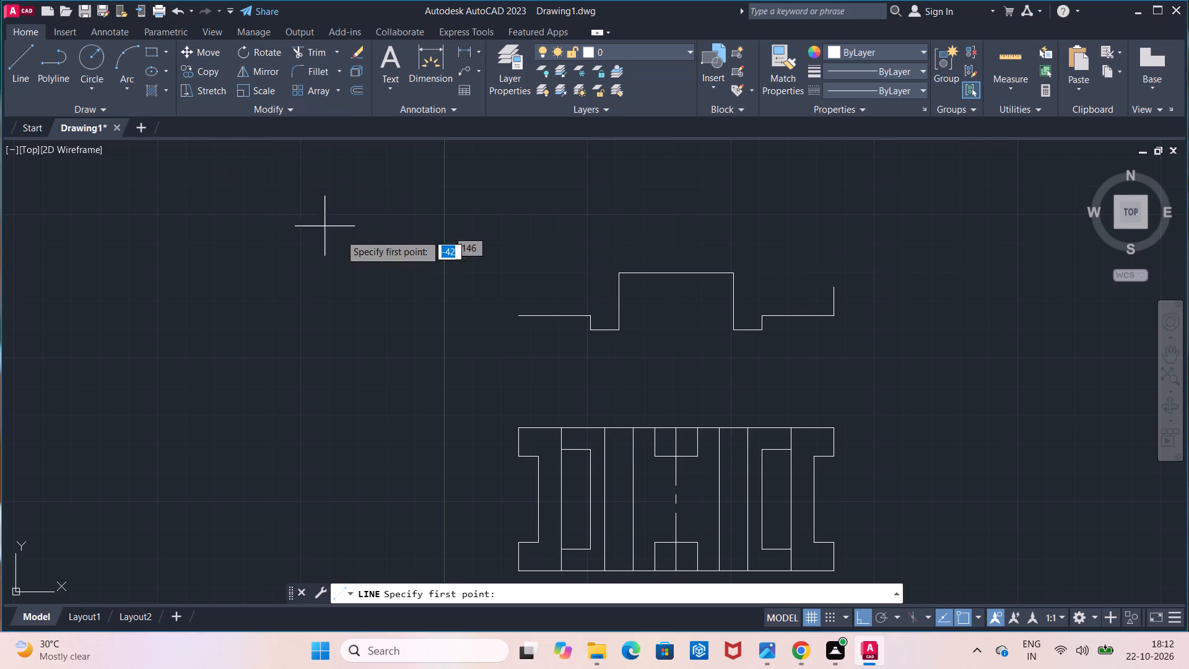
click(520, 312)
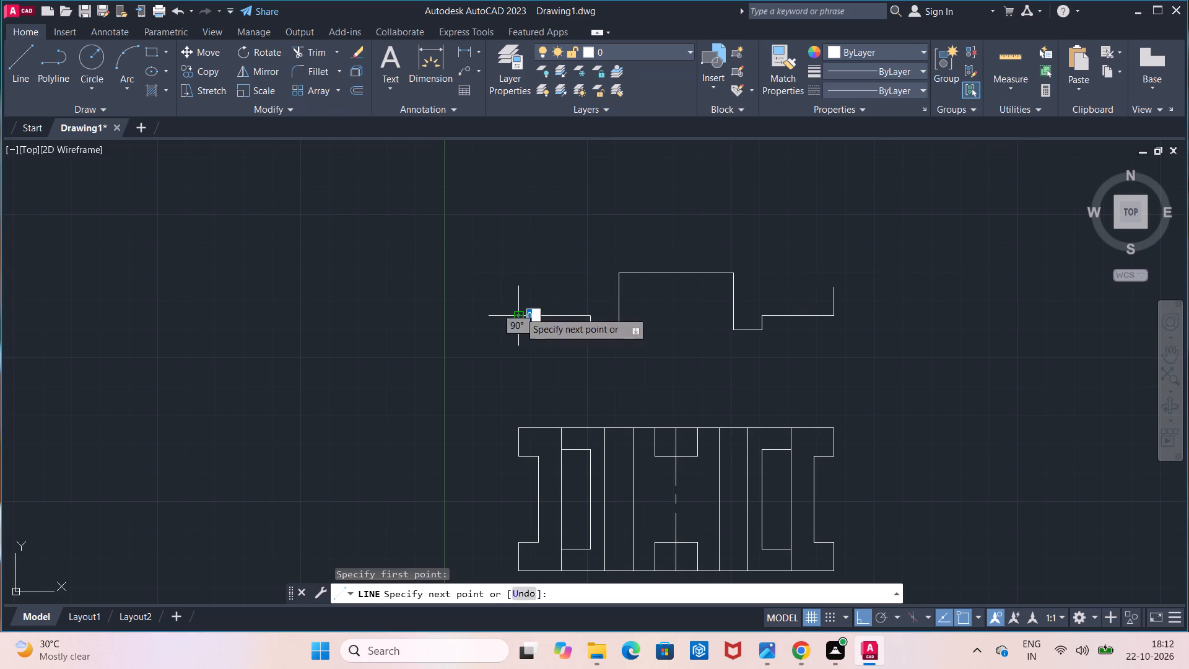
text(10)
key(Return)
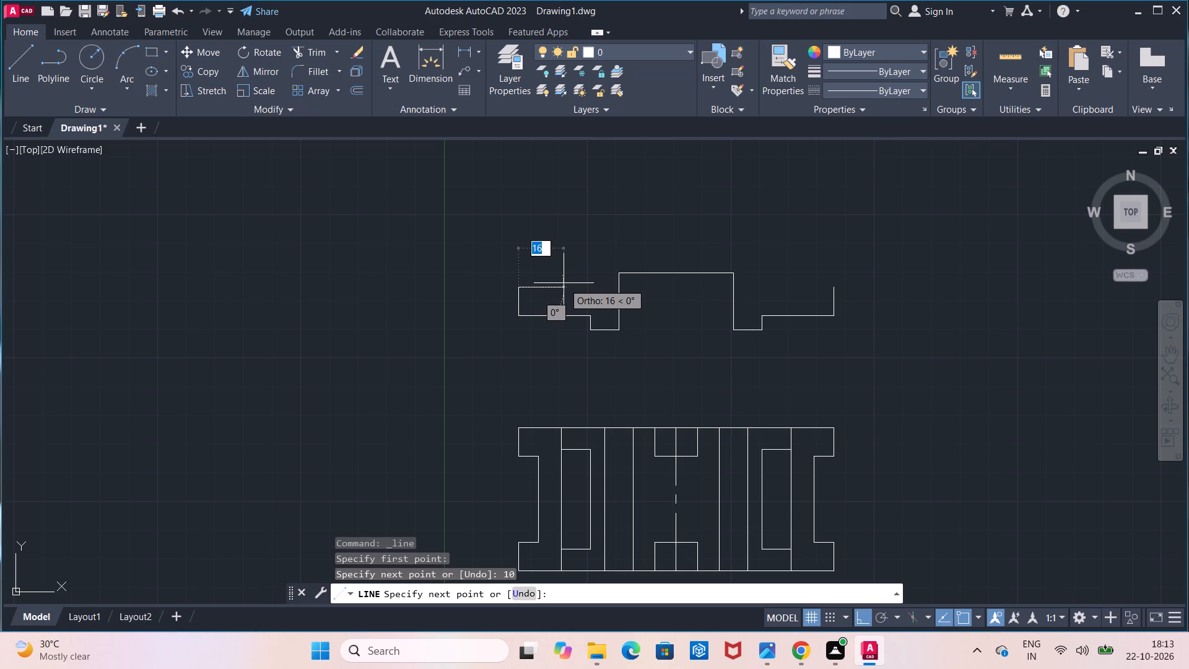
key(Escape)
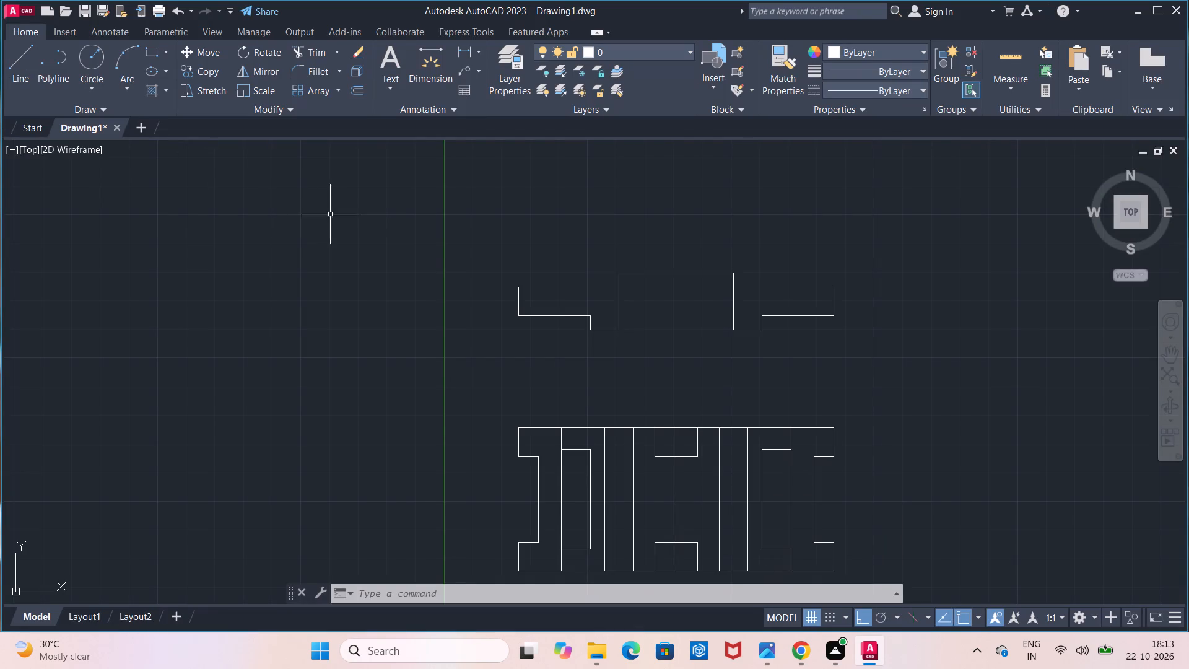
Start the side view right of the front view, level with its lowest edge, with lines 50 mm right and 75 mm up.
middle_drag(499, 280, 289, 284)
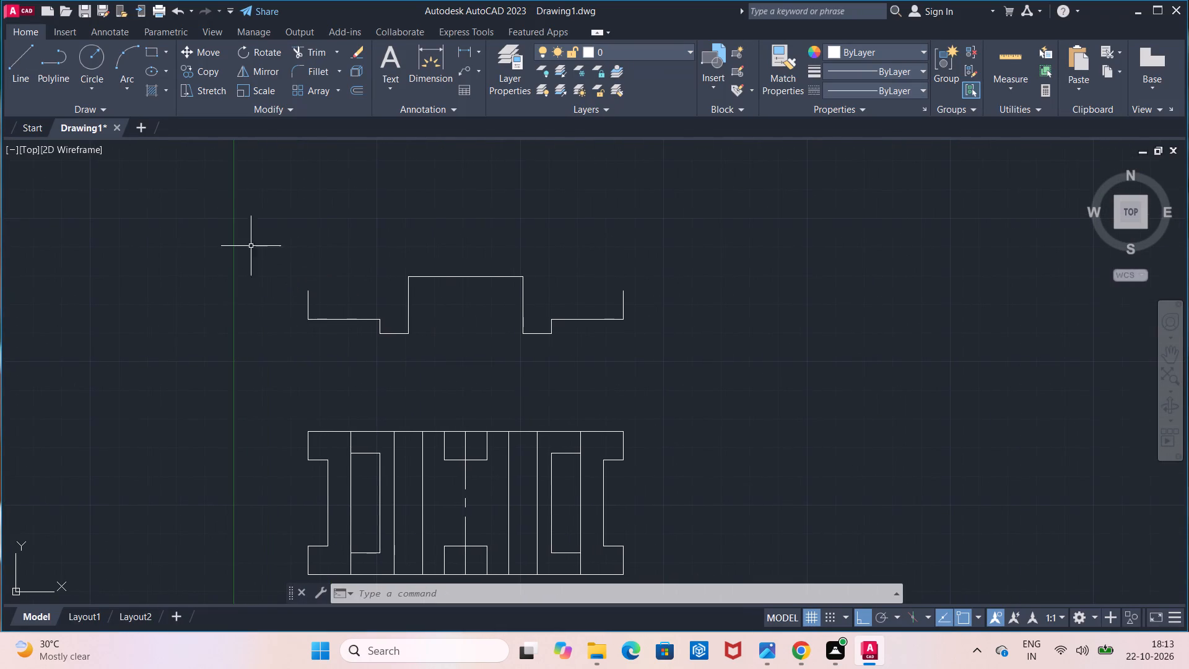
drag(25, 58, 78, 89)
click(35, 71)
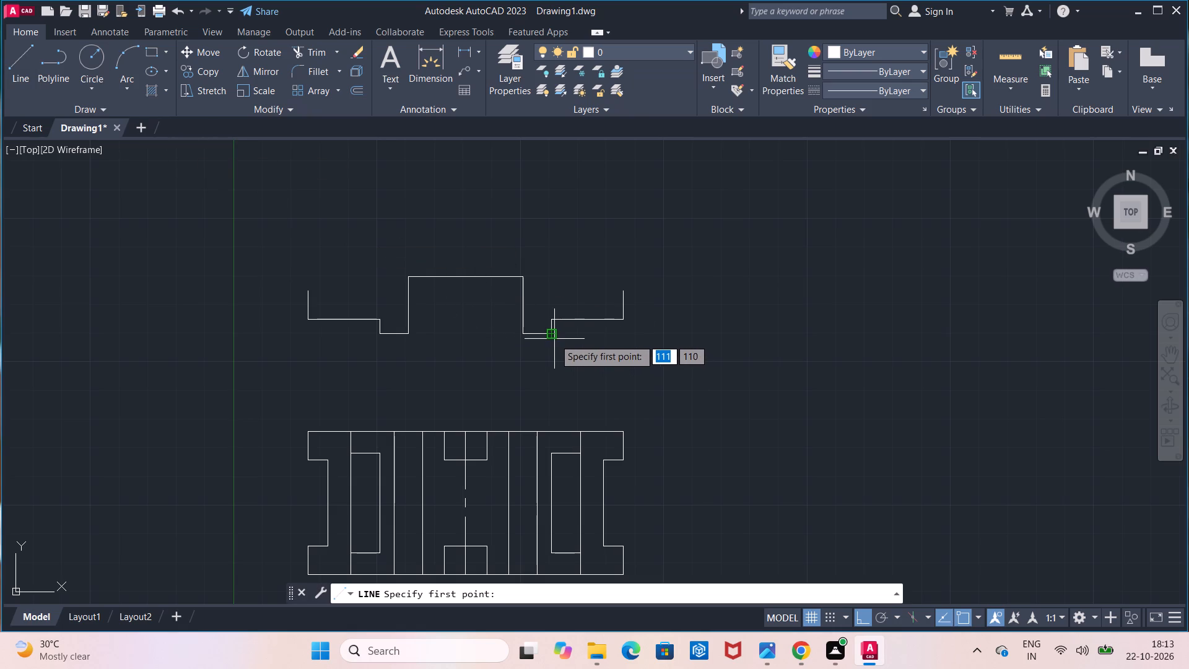
click(761, 337)
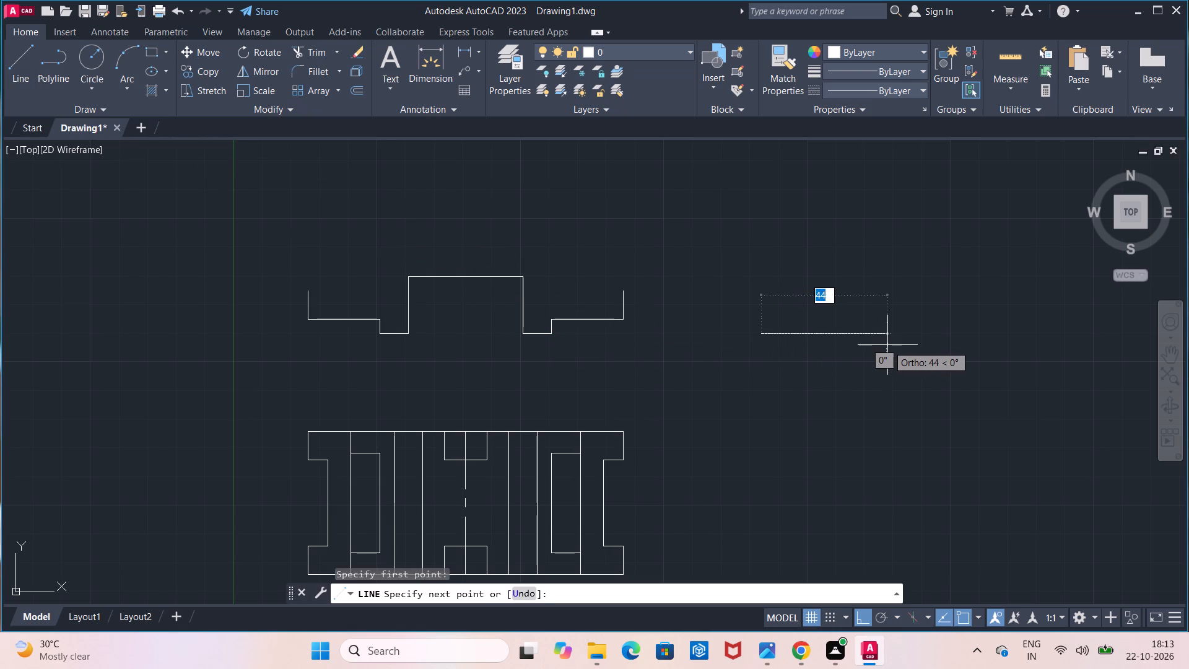
text(50)
key(Return)
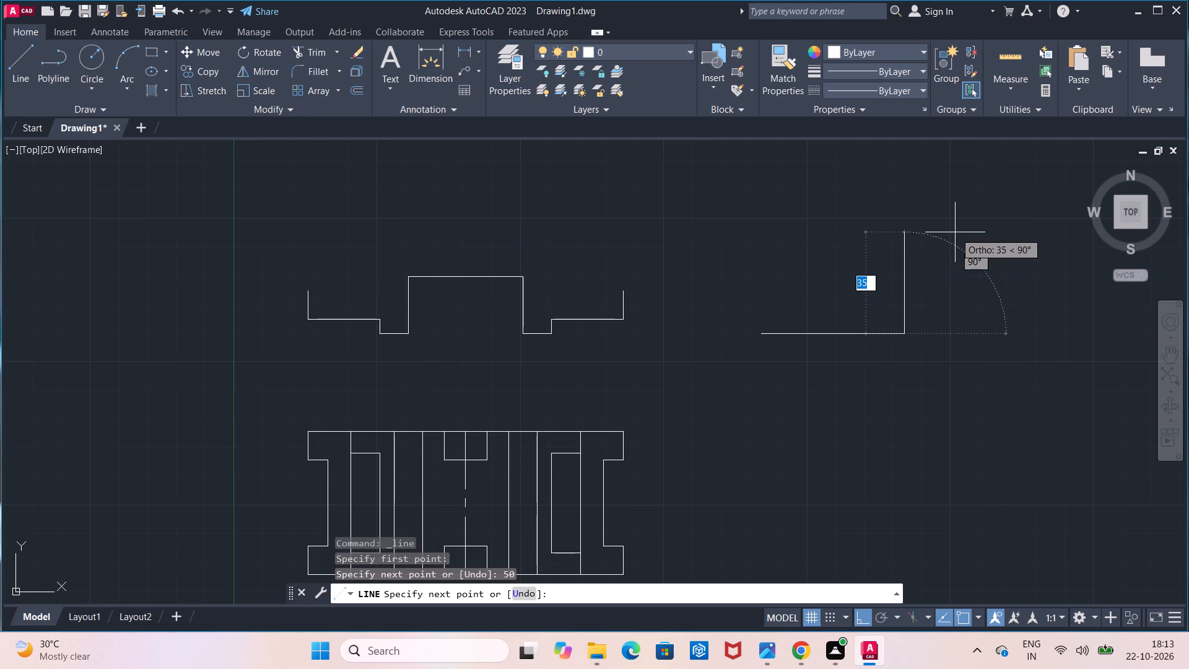
text(75)
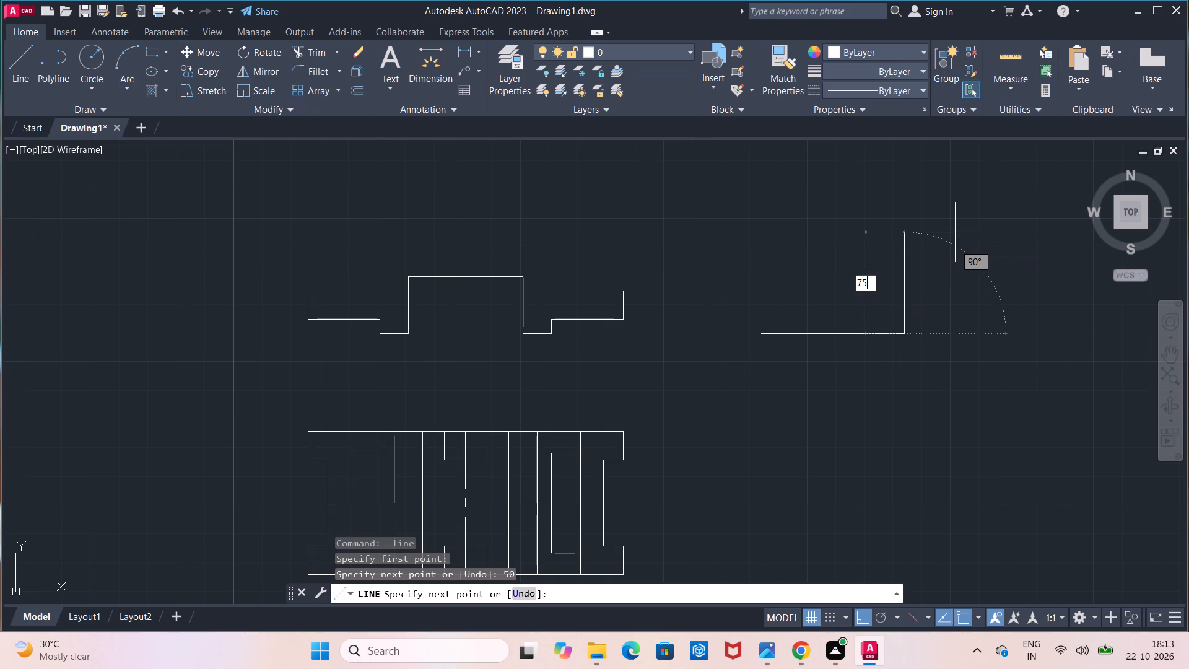
key(Return)
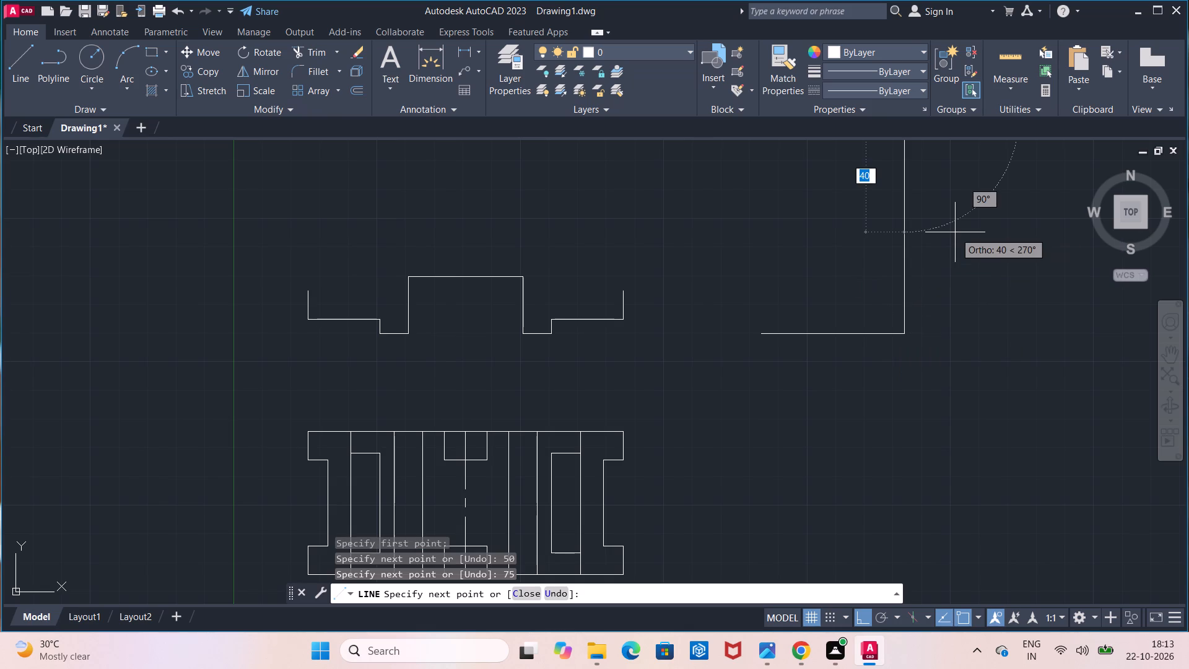
key(Escape)
Close the side-view rectangle with a 50 mm top line running left and a vertical line down to the base's left end.
scroll(955, 232, down, 1)
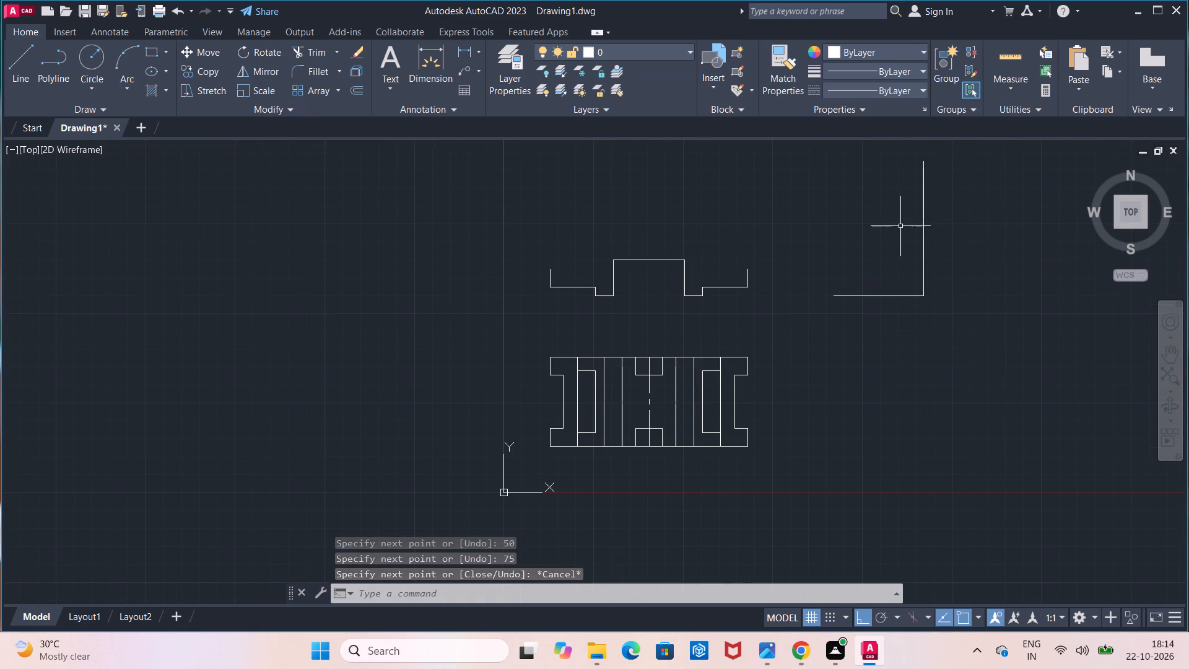
click(19, 66)
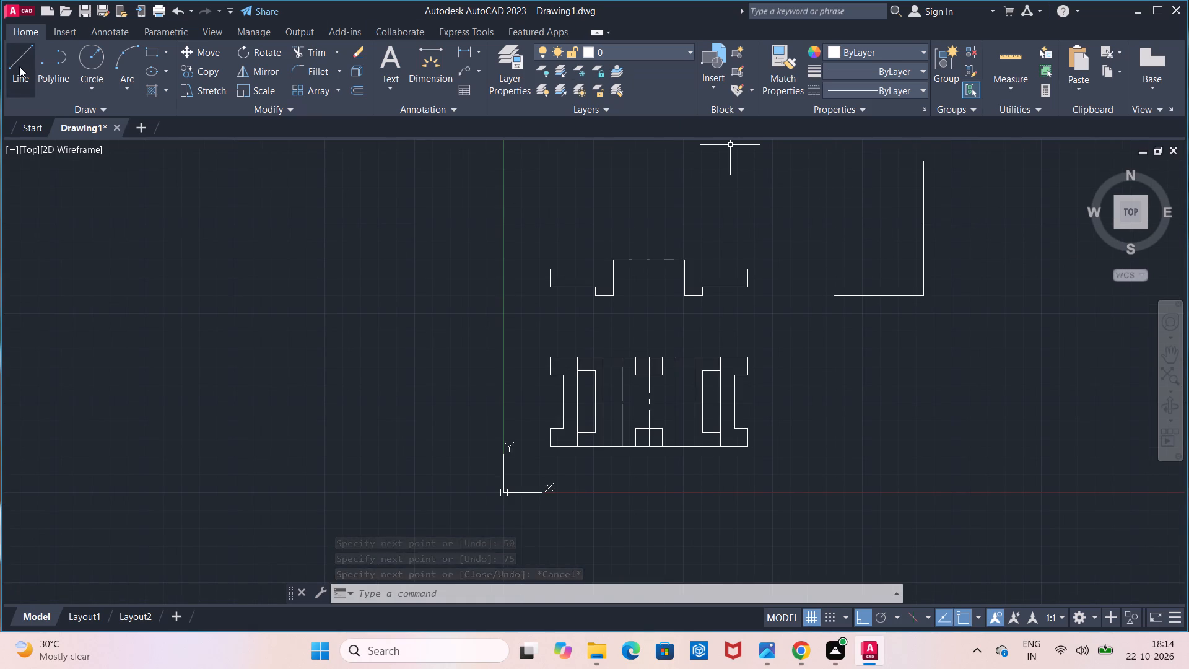
click(921, 164)
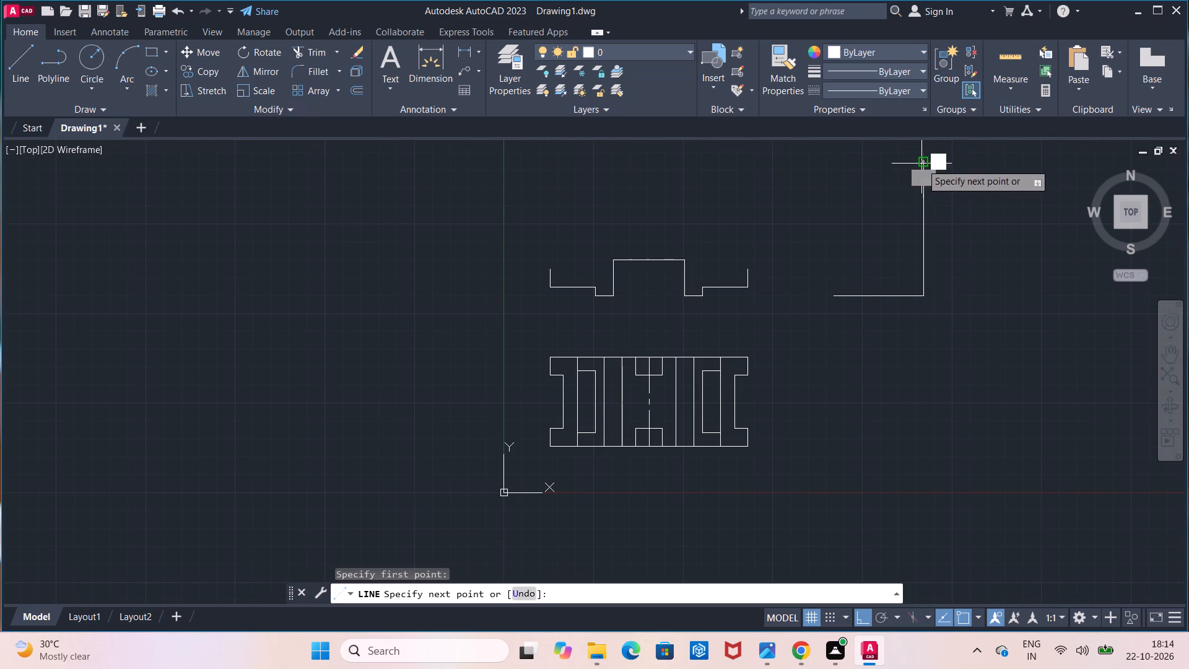
key(5)
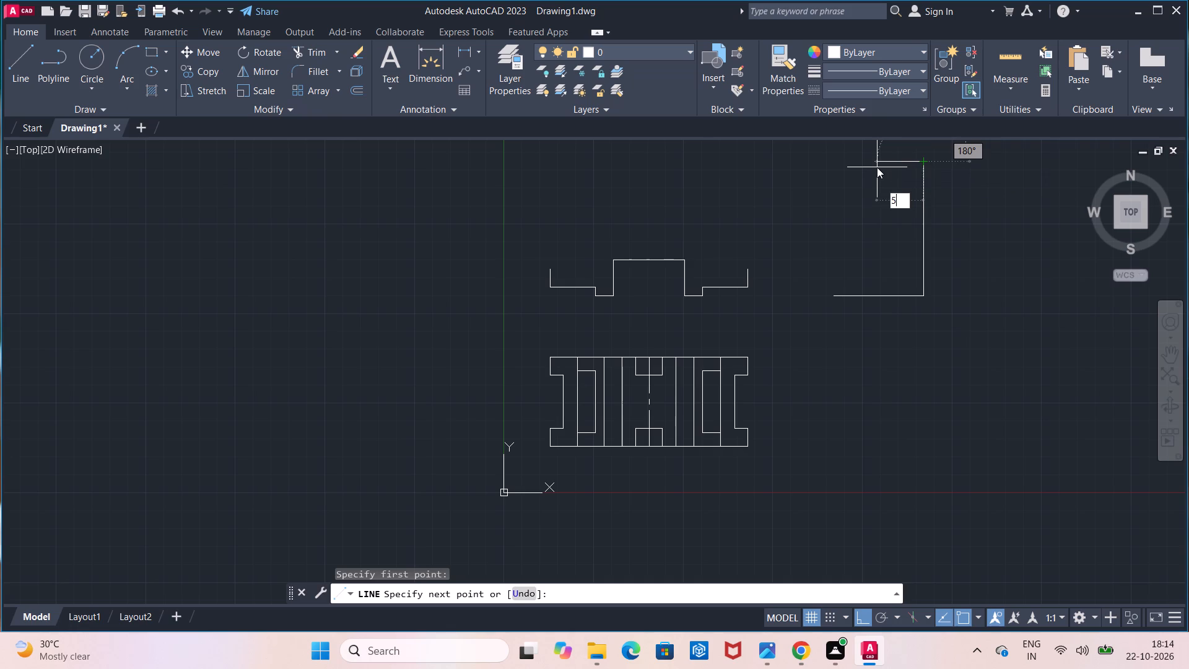
key(0)
key(Return)
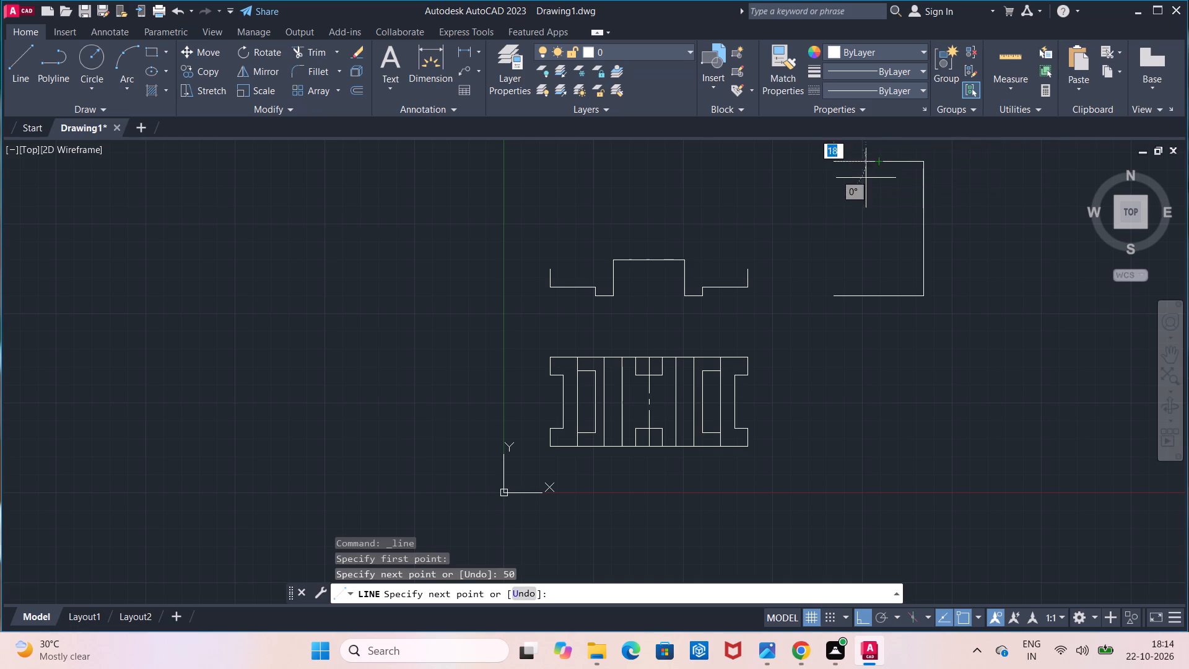
click(833, 296)
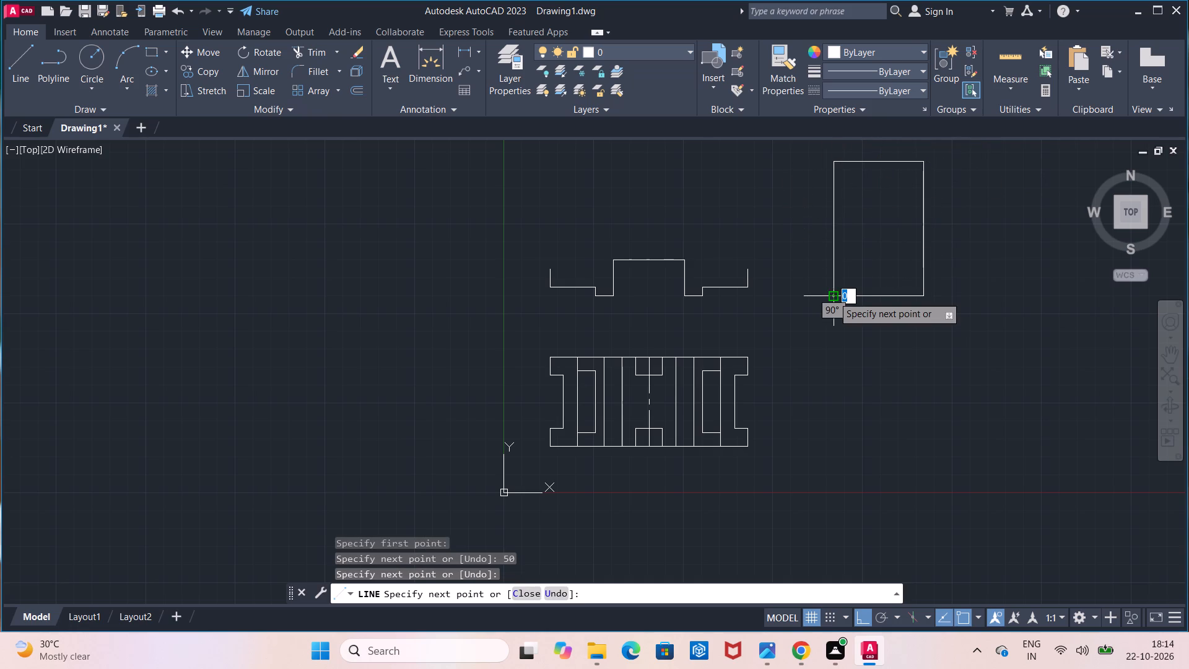
key(Escape)
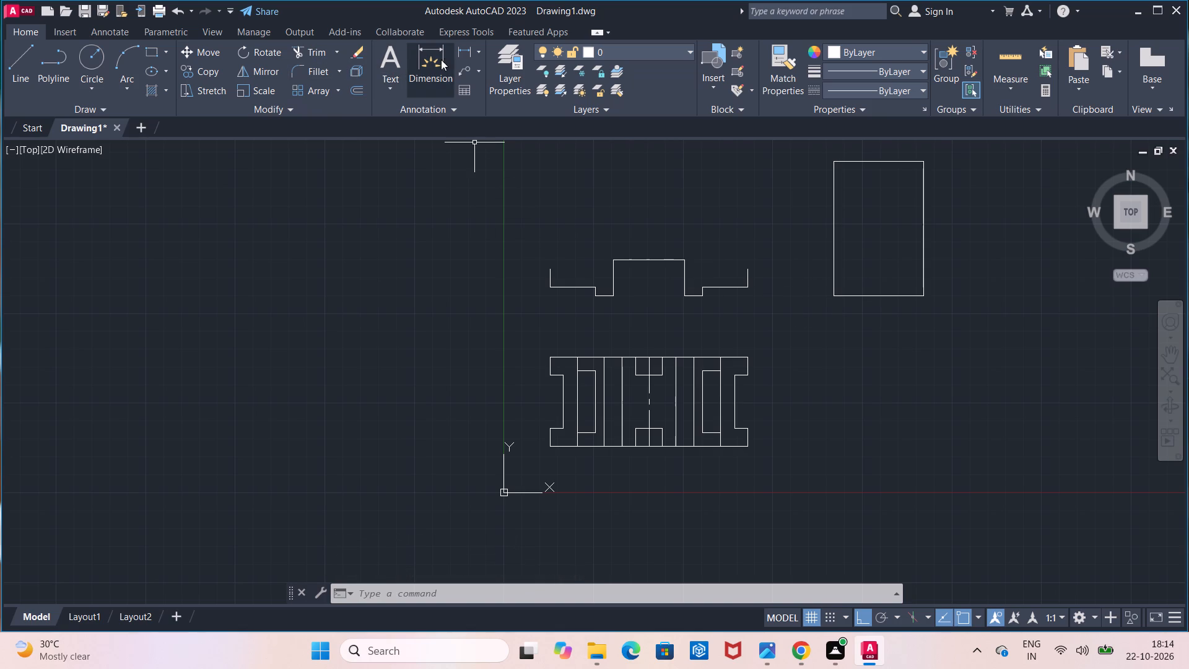
Offset the top edge of the side-view rectangle 10 mm downward.
click(360, 92)
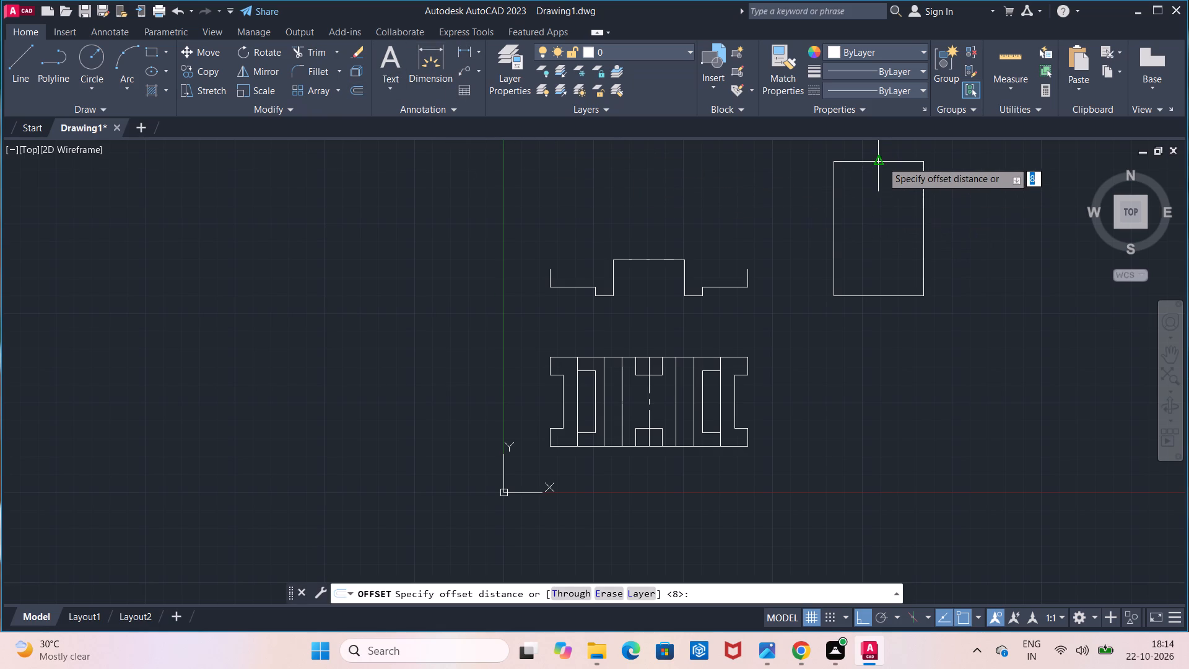
click(882, 161)
key(1)
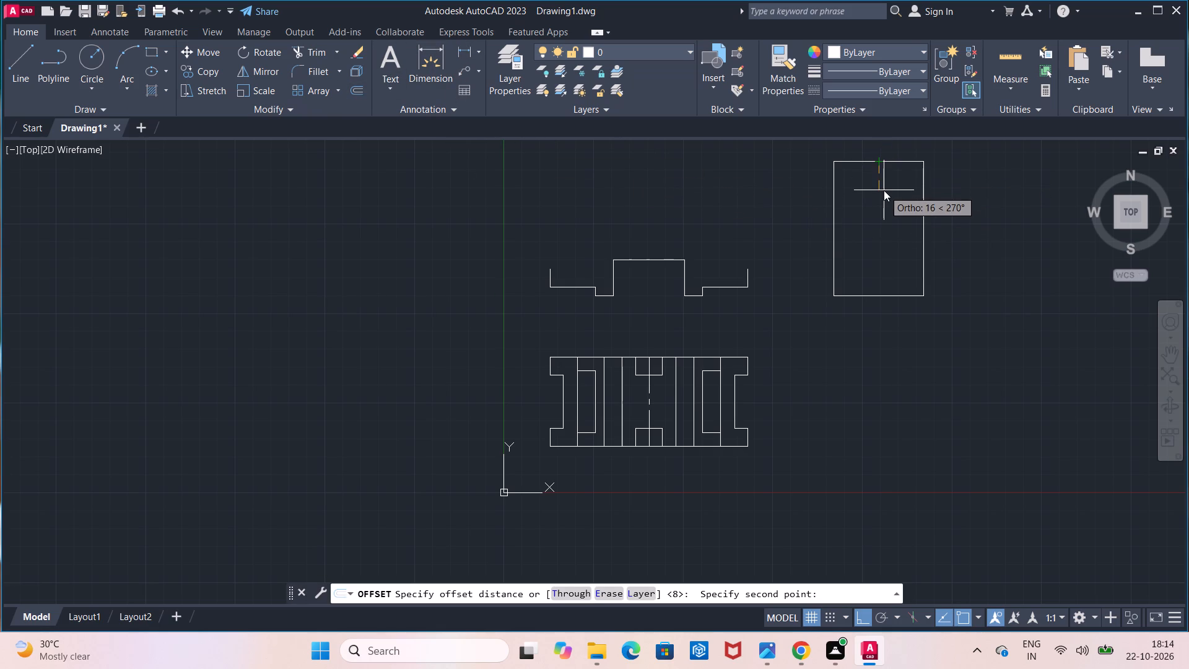
key(0)
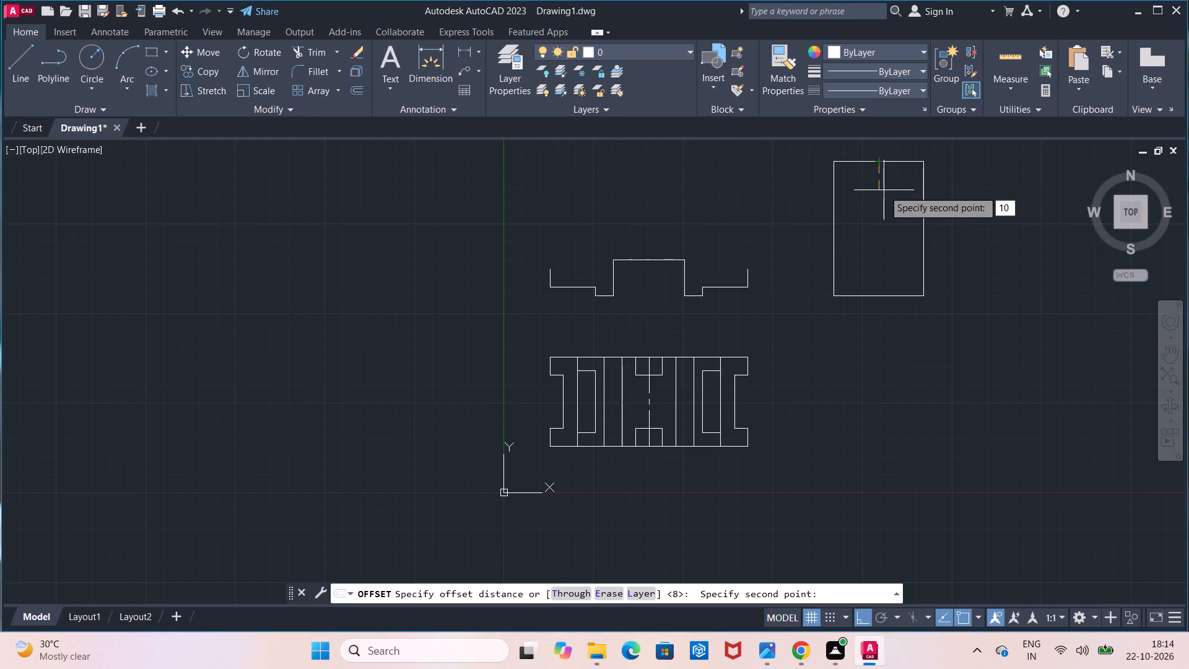
key(Return)
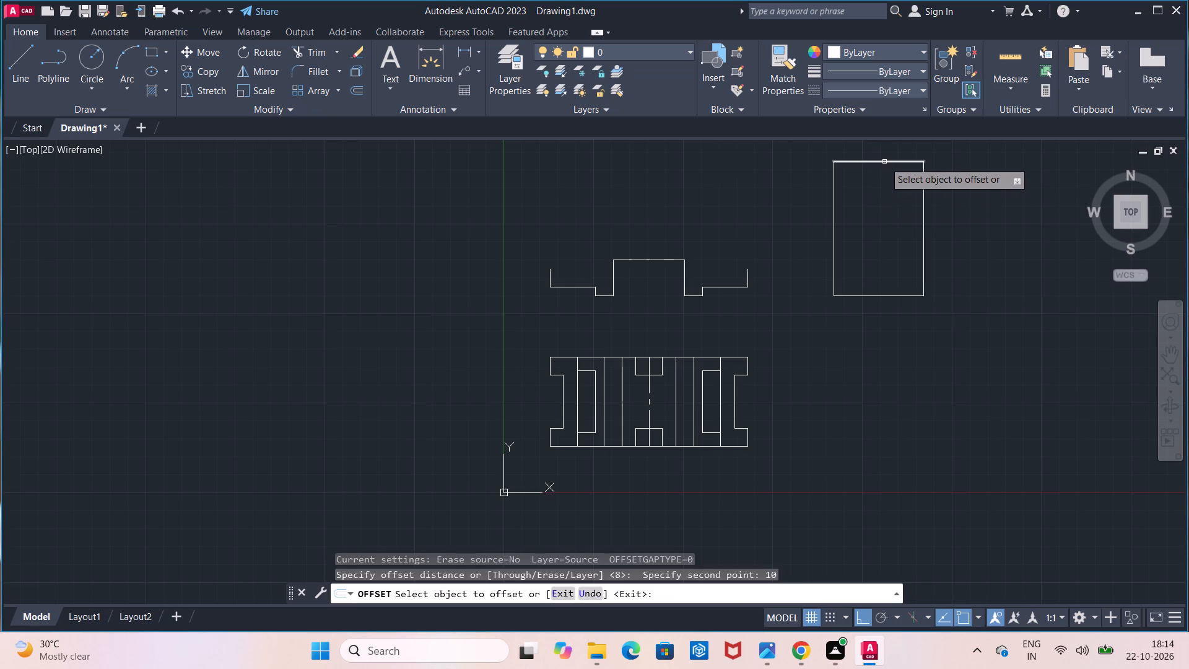
click(884, 162)
click(884, 185)
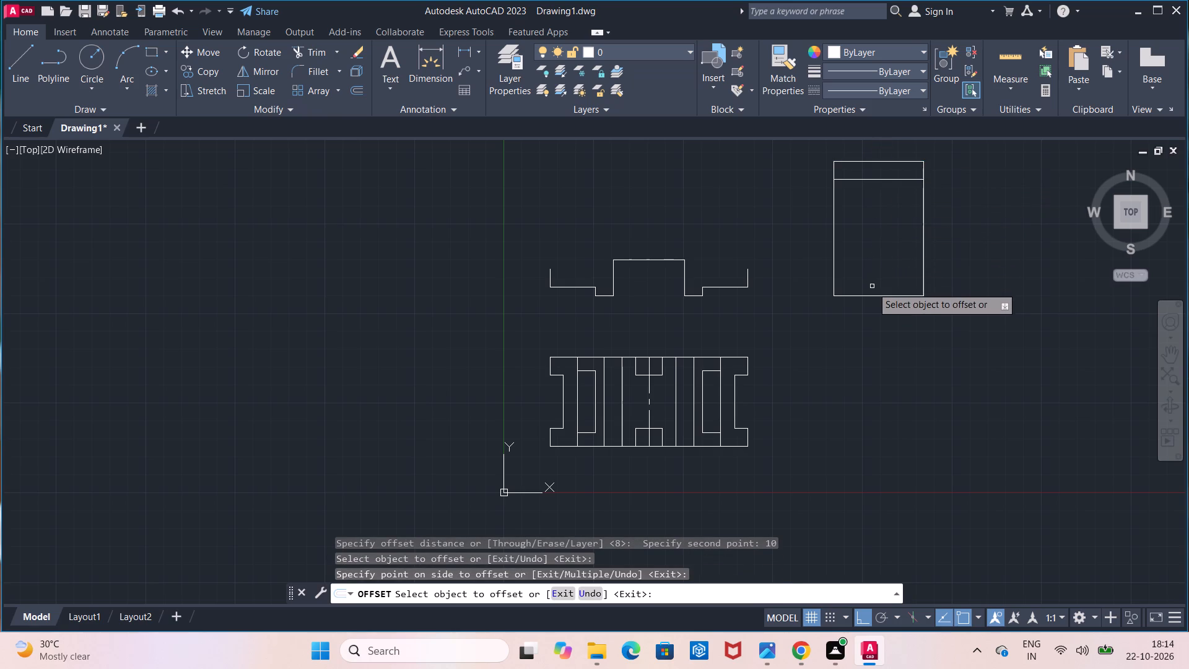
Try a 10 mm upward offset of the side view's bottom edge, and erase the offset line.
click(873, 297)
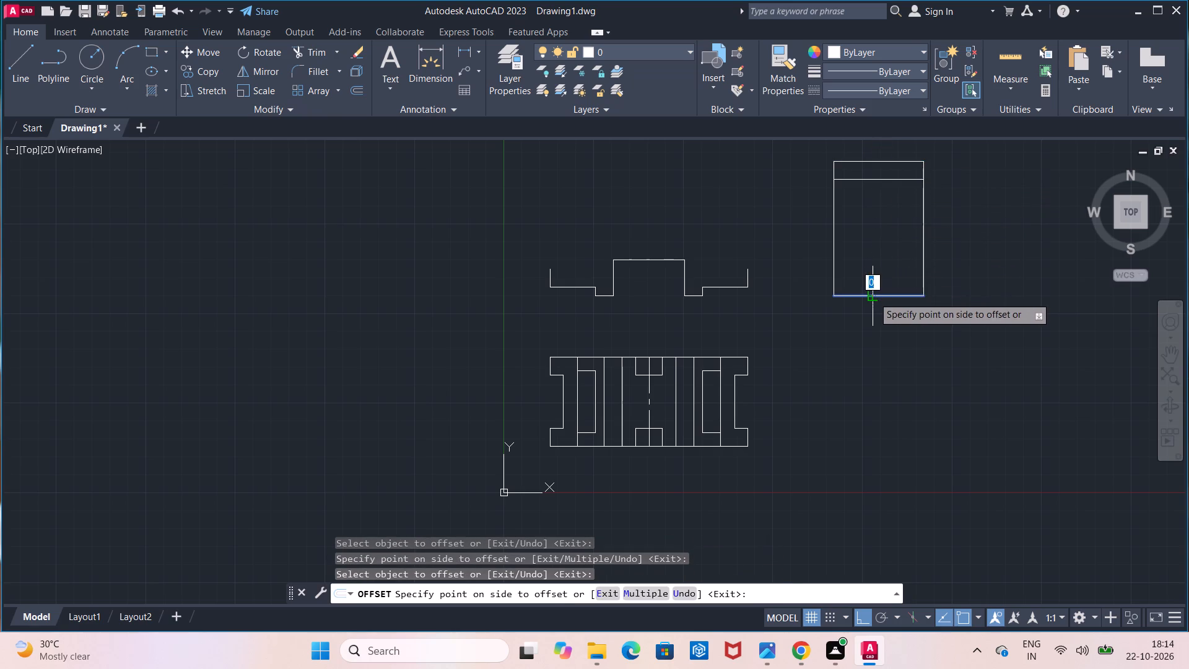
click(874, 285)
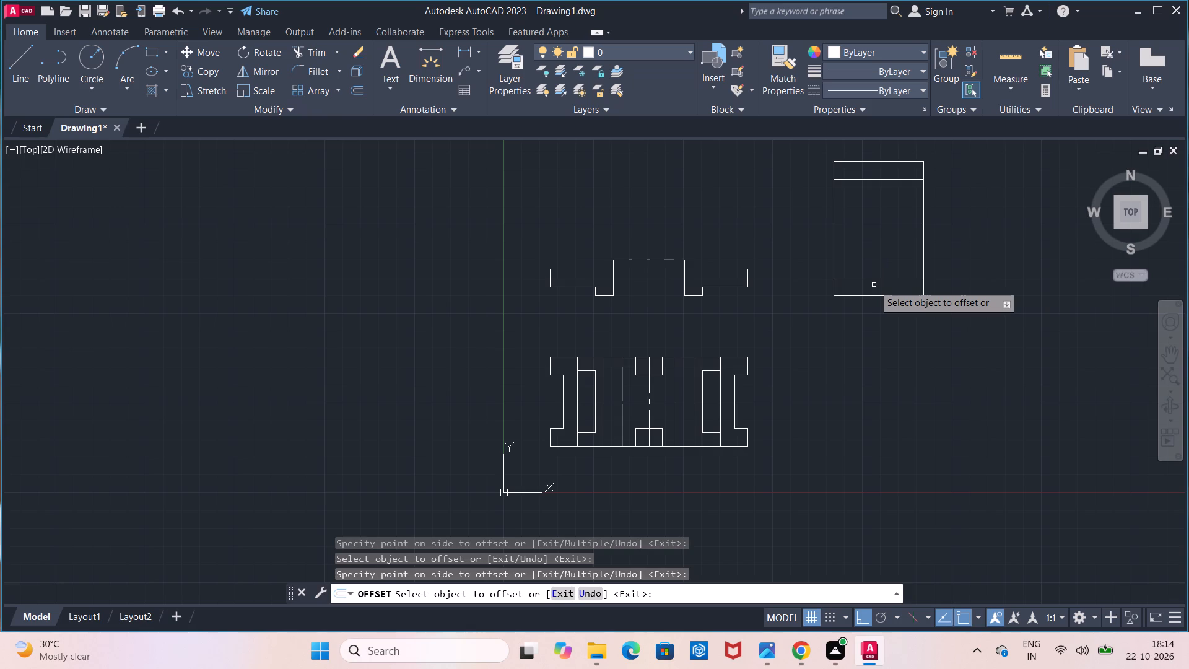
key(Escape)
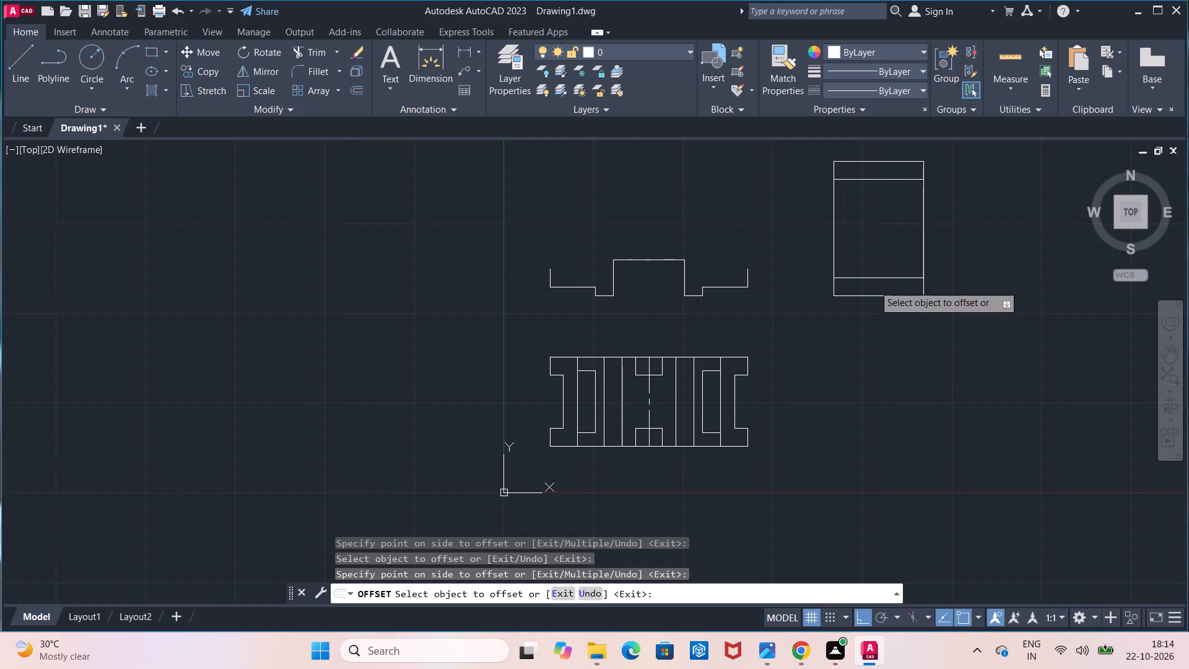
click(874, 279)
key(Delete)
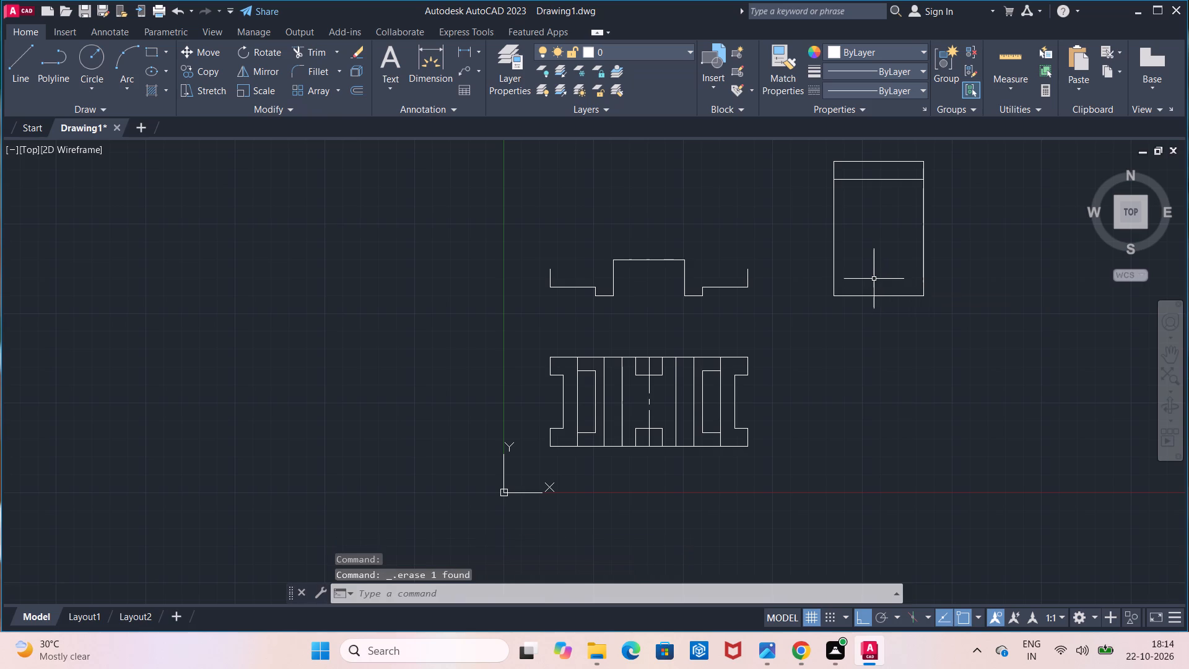
Offset the side view's bottom edge 5 mm upward.
scroll(874, 279, up, 1)
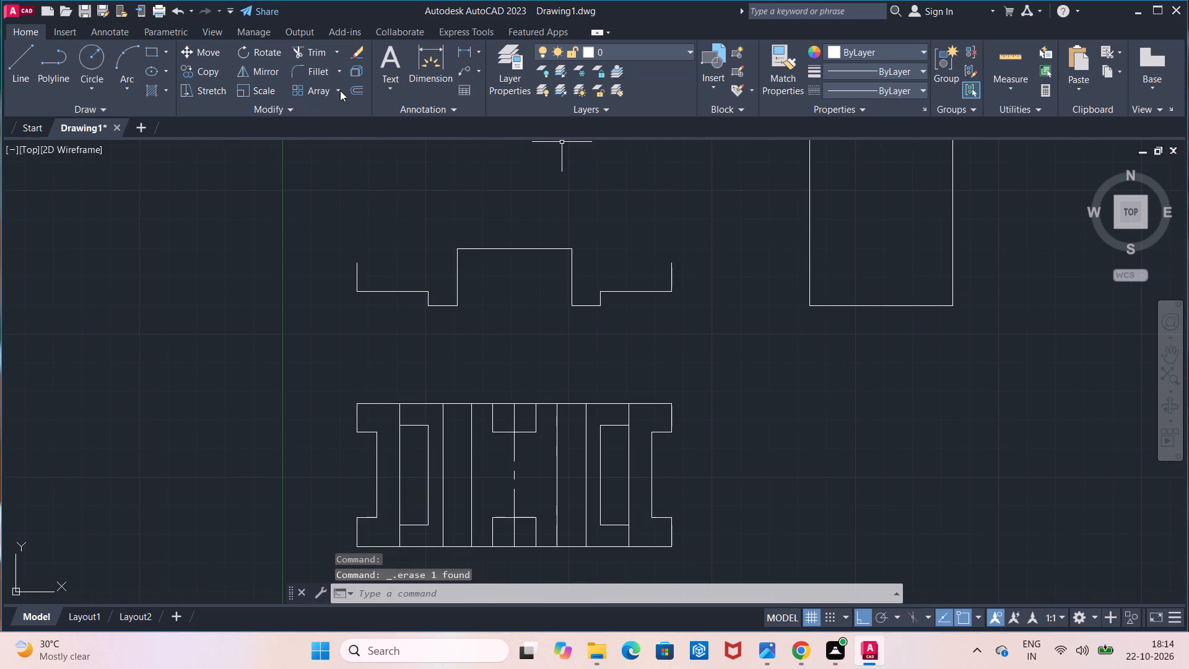
click(356, 87)
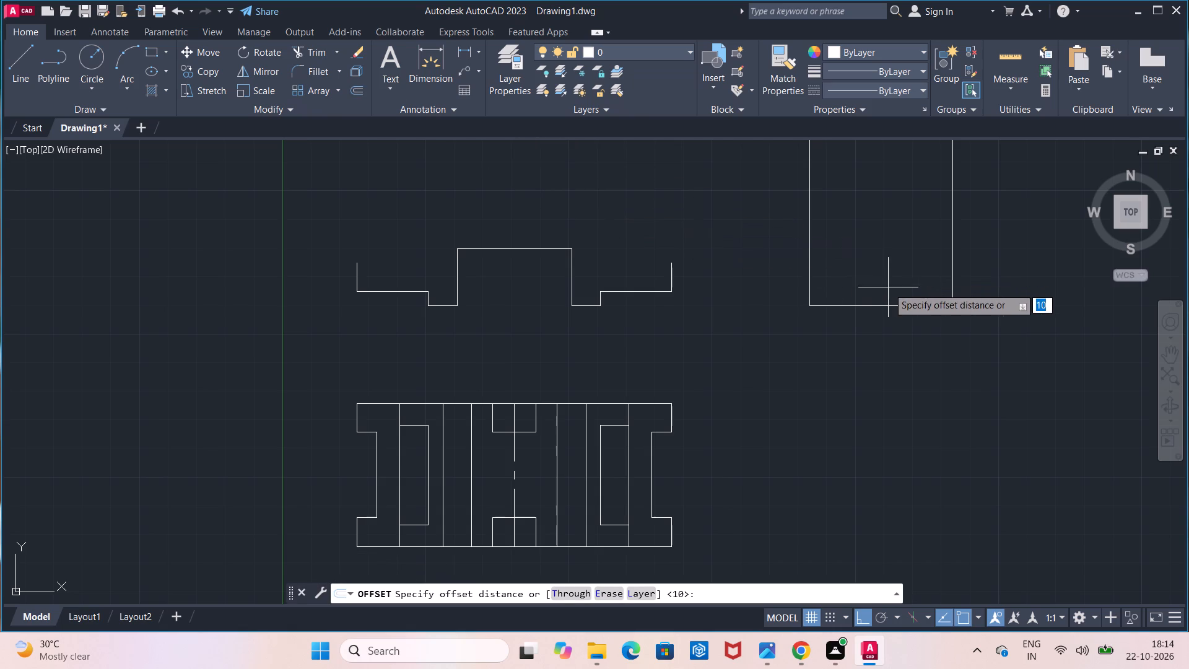
click(882, 309)
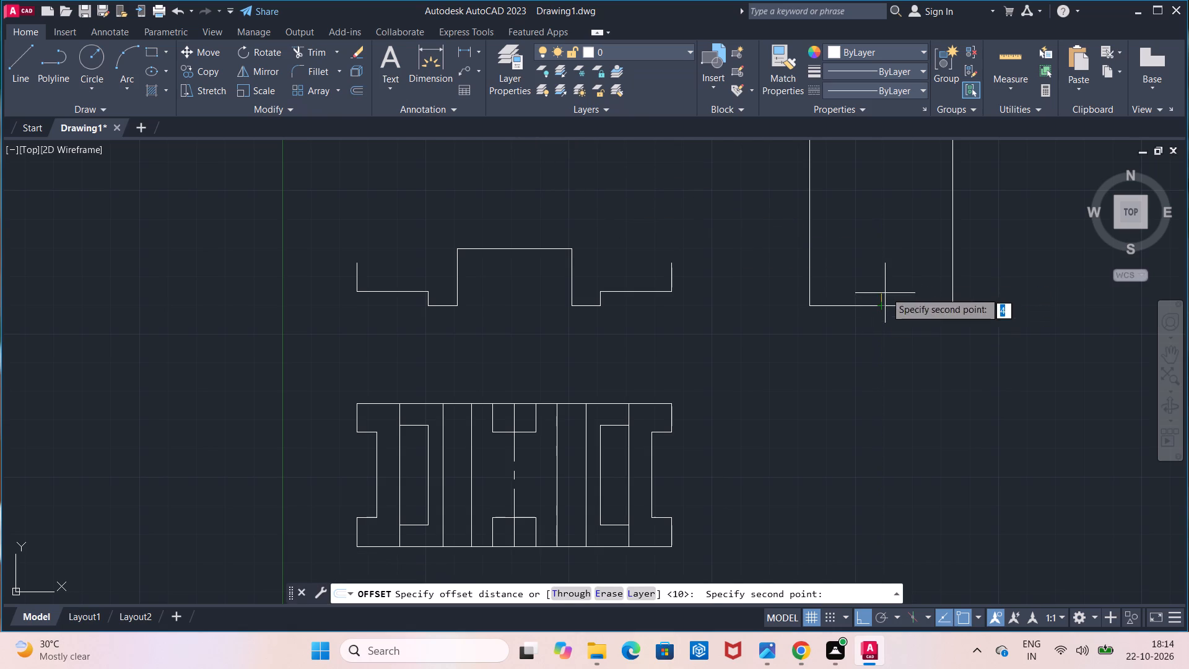
key(5)
key(Return)
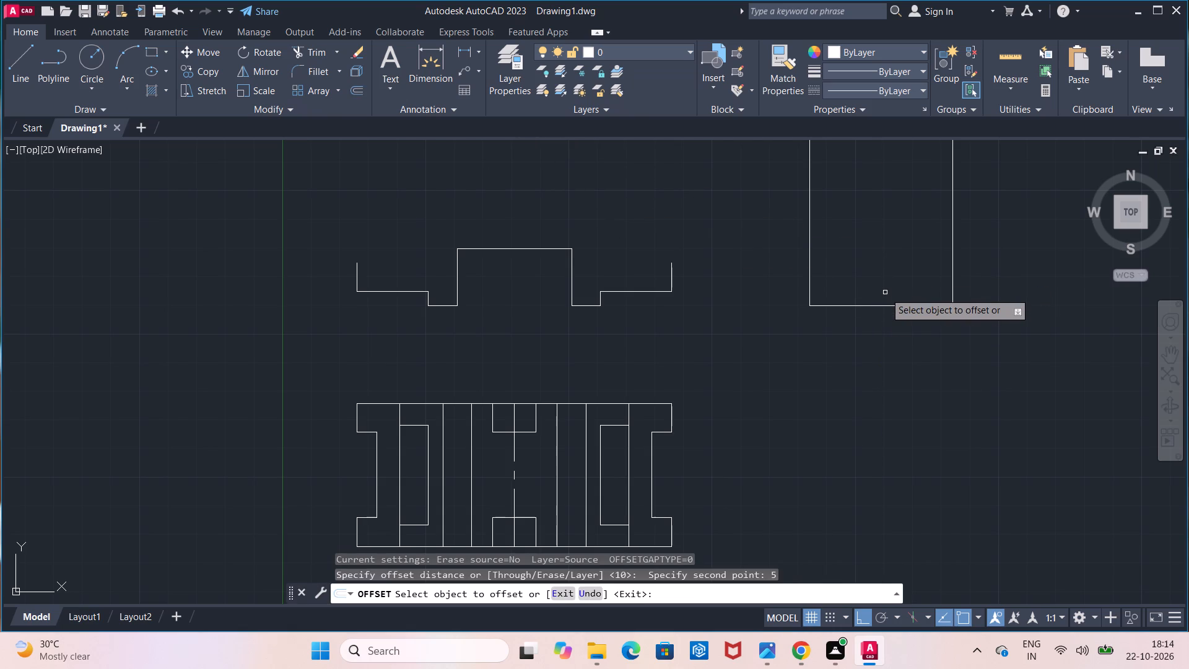
click(882, 307)
click(893, 294)
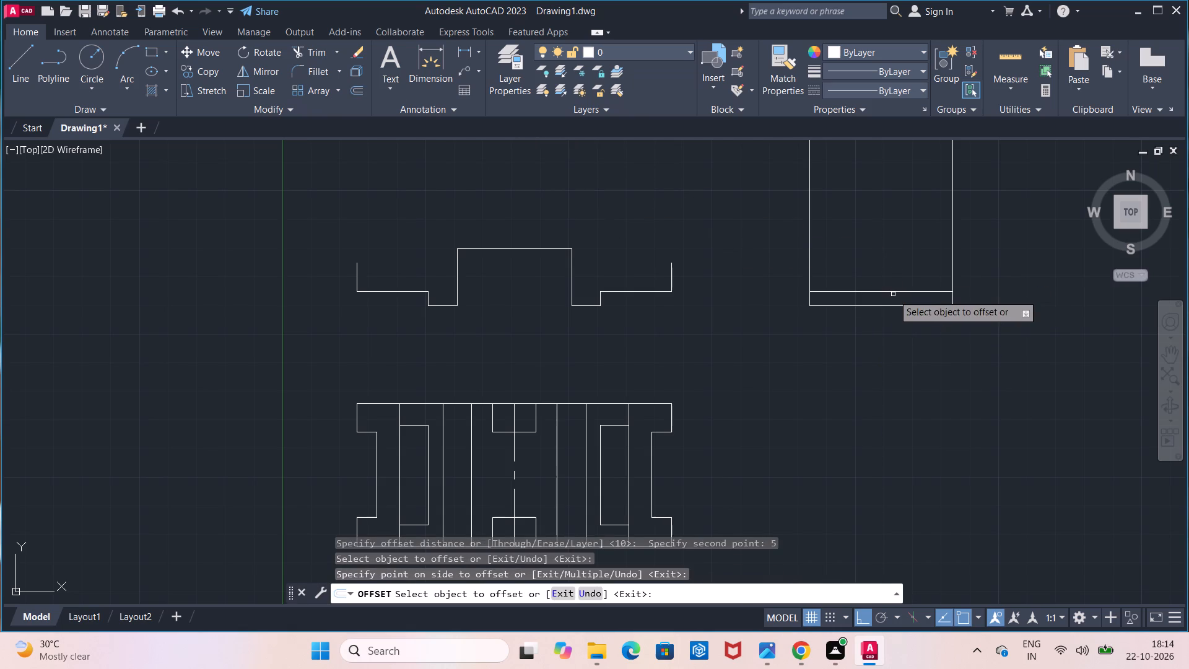
key(Escape)
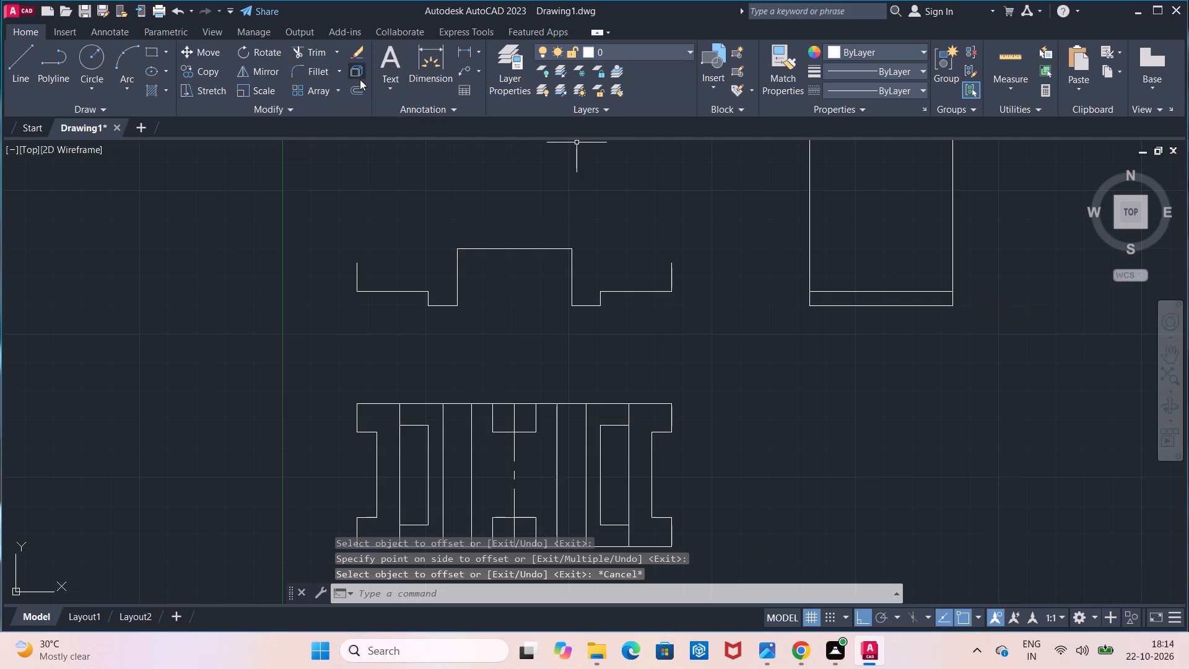
Offset the side-view line lying 5 mm above the base another 10 mm upward.
click(356, 90)
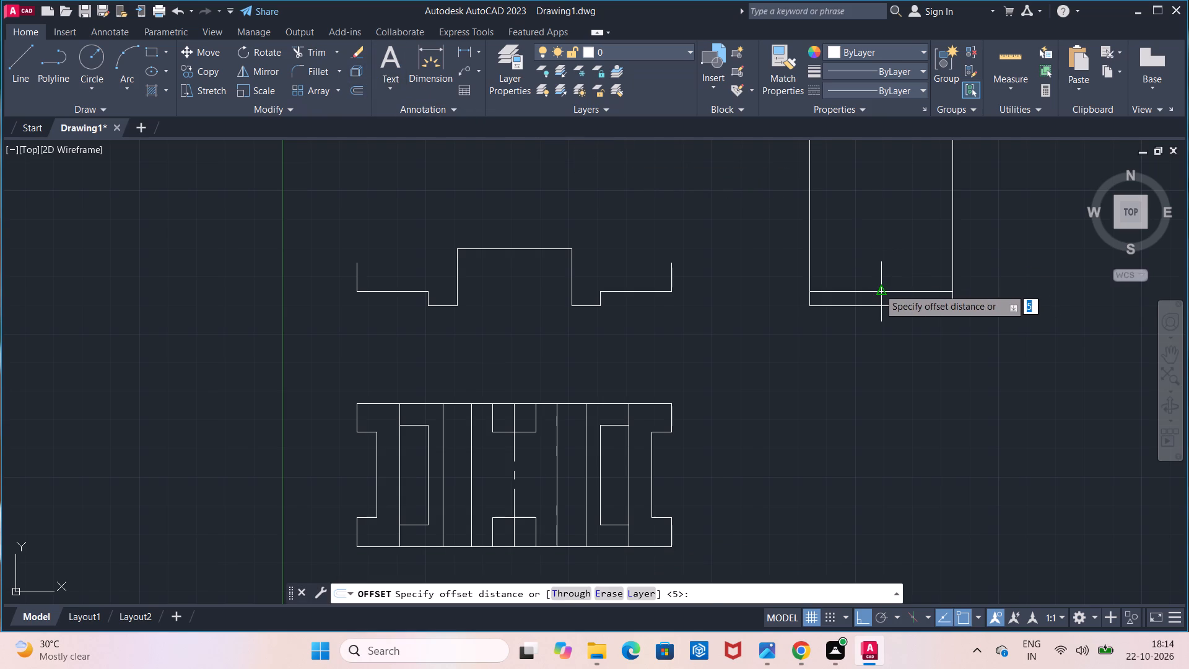
click(878, 289)
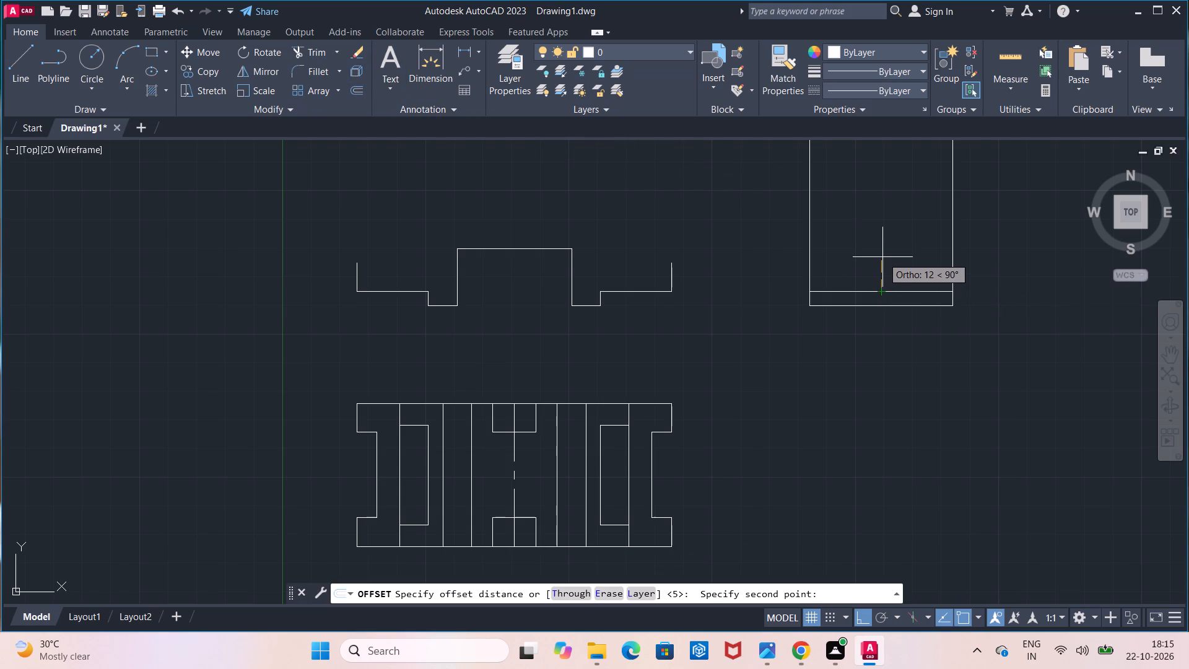
key(1)
key(0)
key(Return)
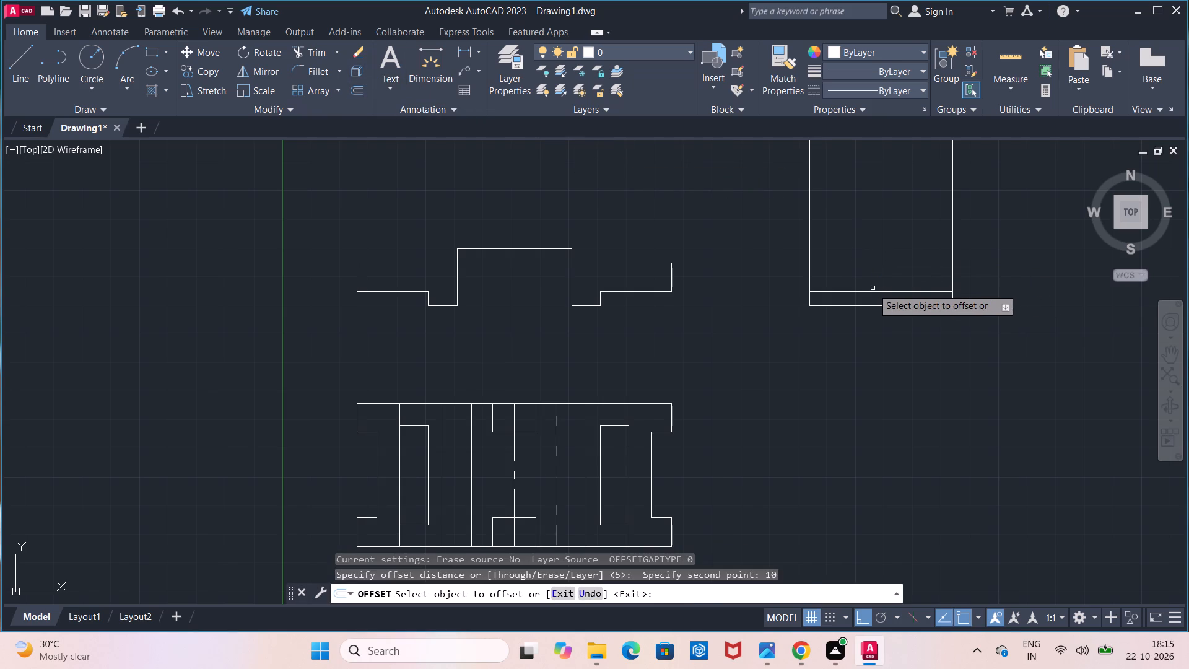
click(872, 292)
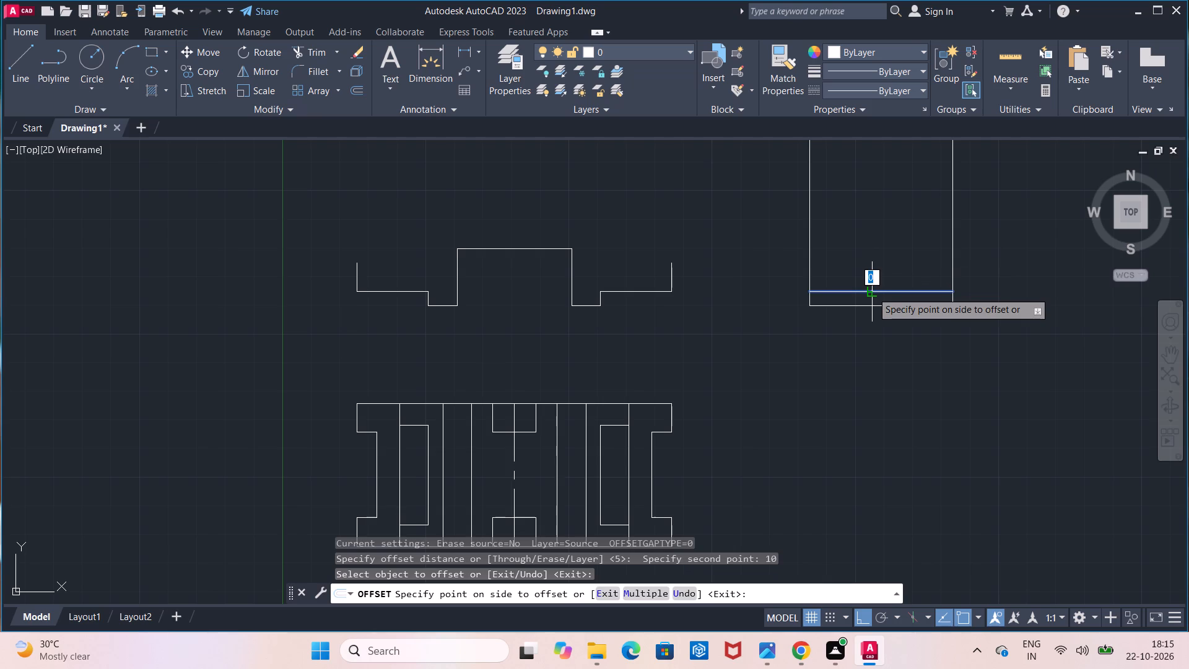
click(874, 276)
key(Escape)
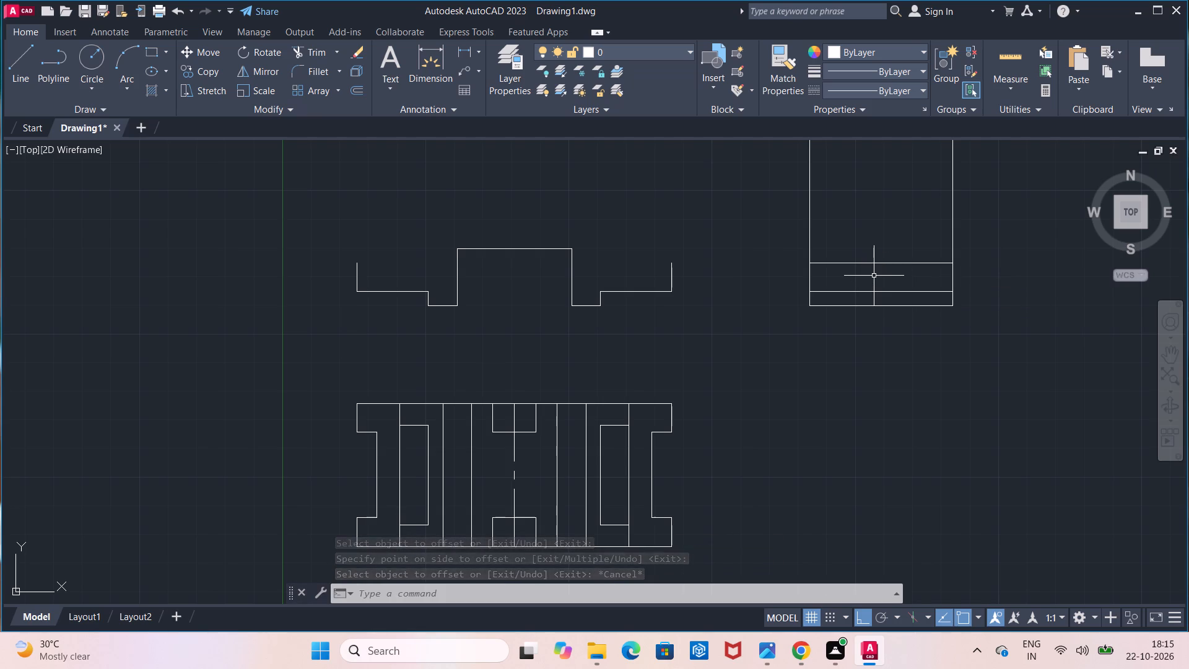
Draw a circle of radius 17 mm centred on the midpoint of the side view's line 10 mm below the top edge.
scroll(864, 226, down, 1)
middle_drag(864, 226, 860, 266)
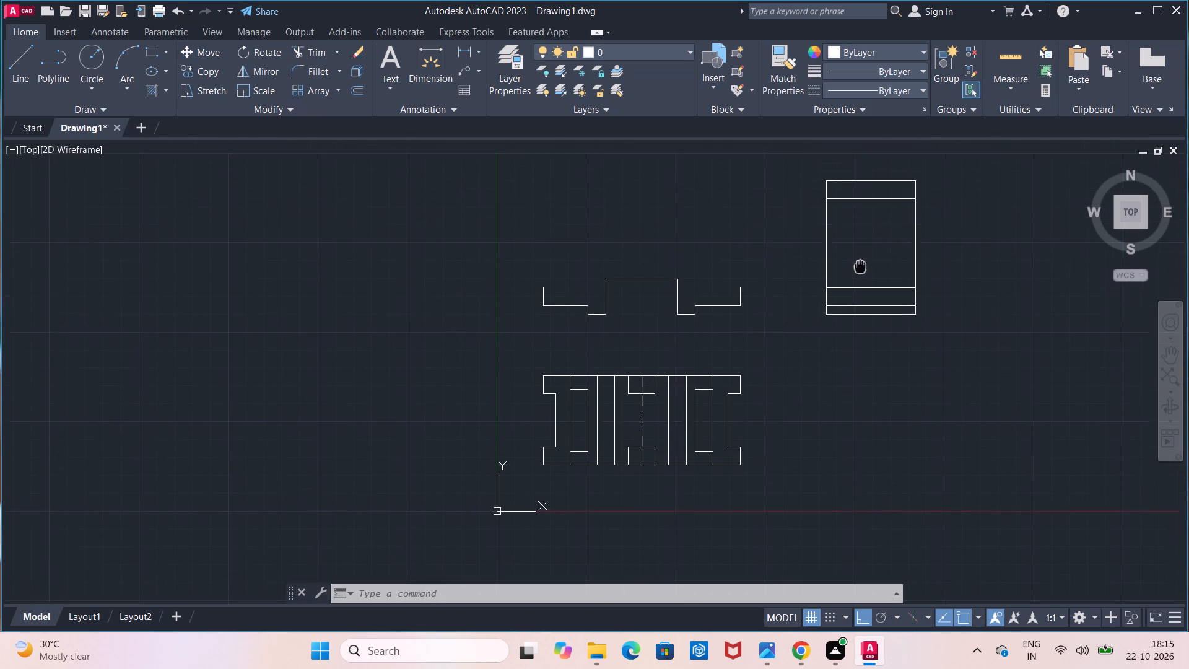
middle_drag(860, 266, 855, 302)
scroll(855, 302, up, 1)
middle_click(857, 243)
scroll(857, 243, up, 1)
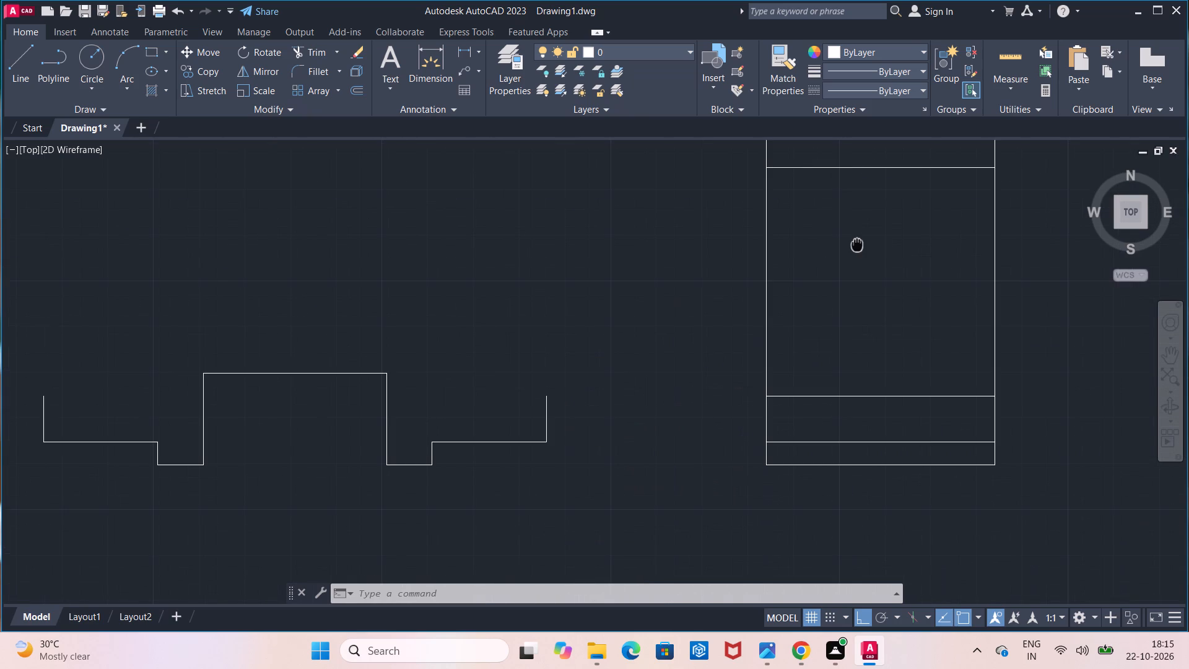
scroll(857, 243, down, 1)
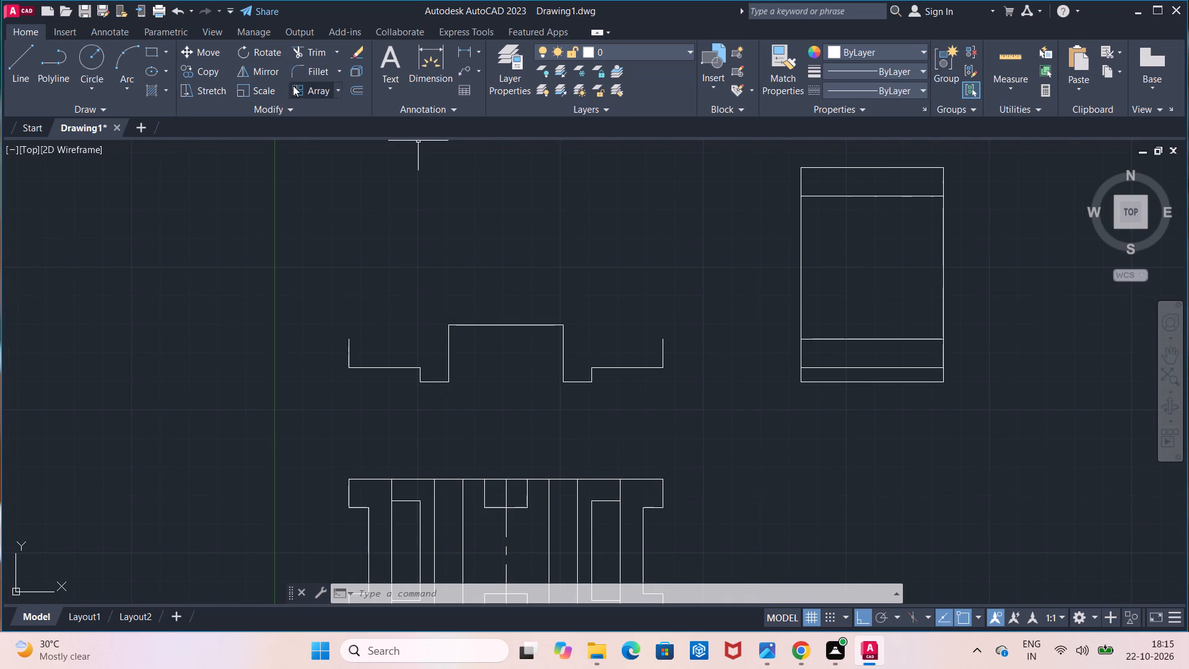
click(111, 51)
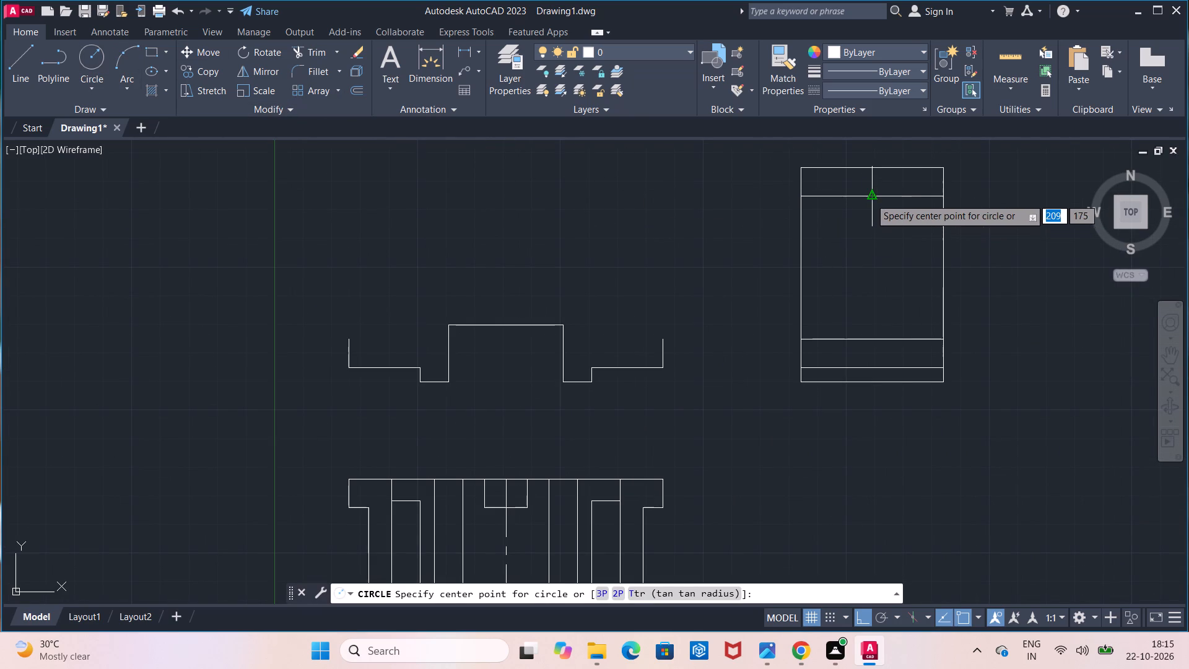
click(869, 193)
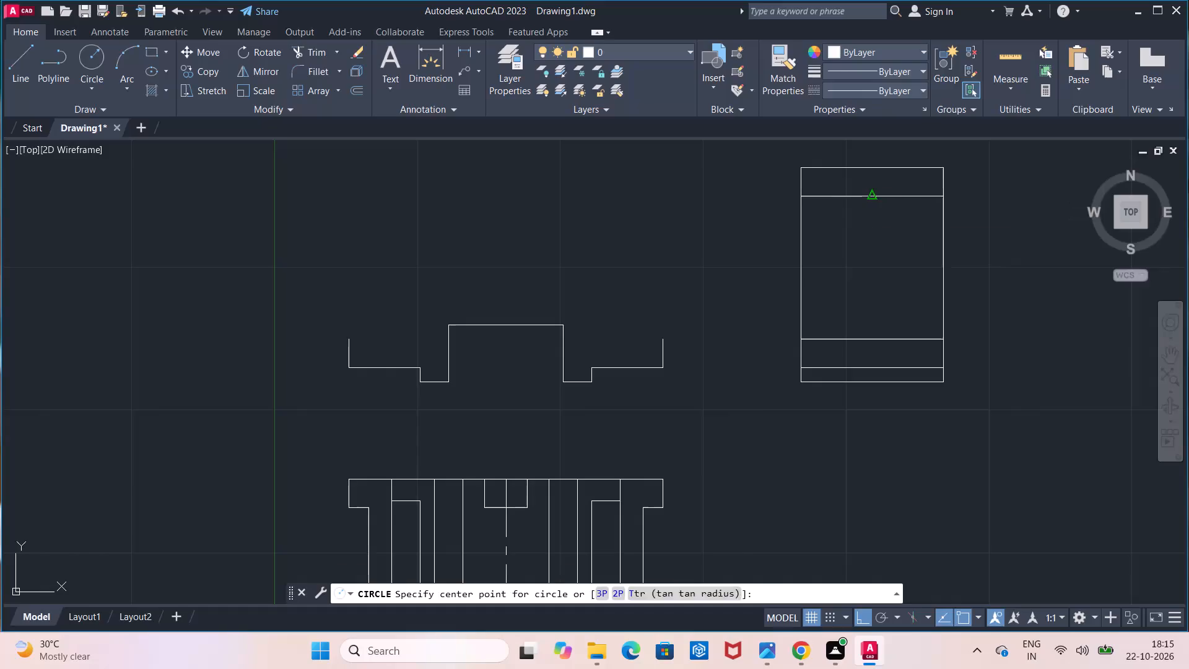
text(17)
key(Return)
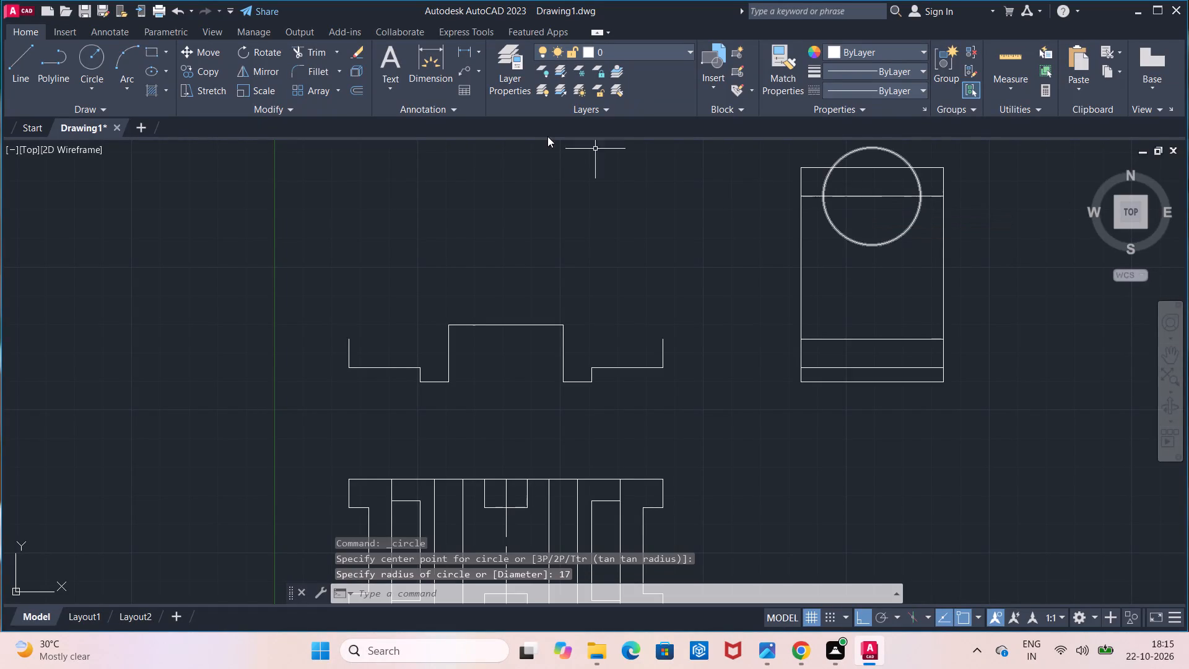
Trim away the part of the side-view circle above its horizontal centre line, leaving the lower semicircle.
click(310, 53)
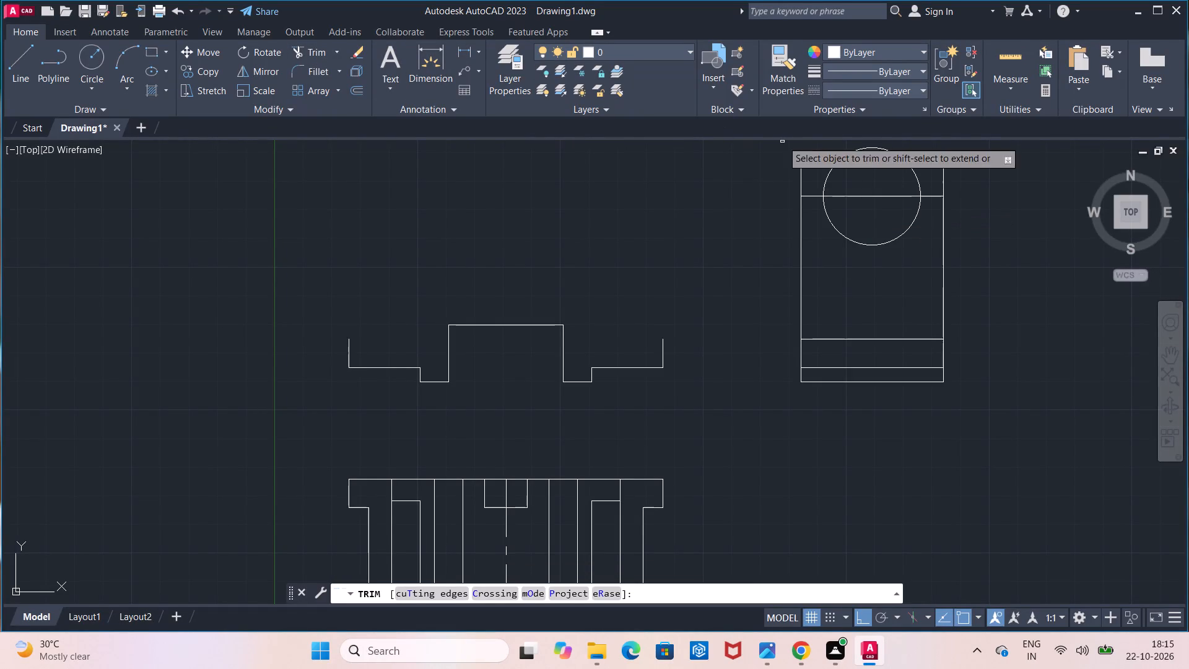
click(827, 183)
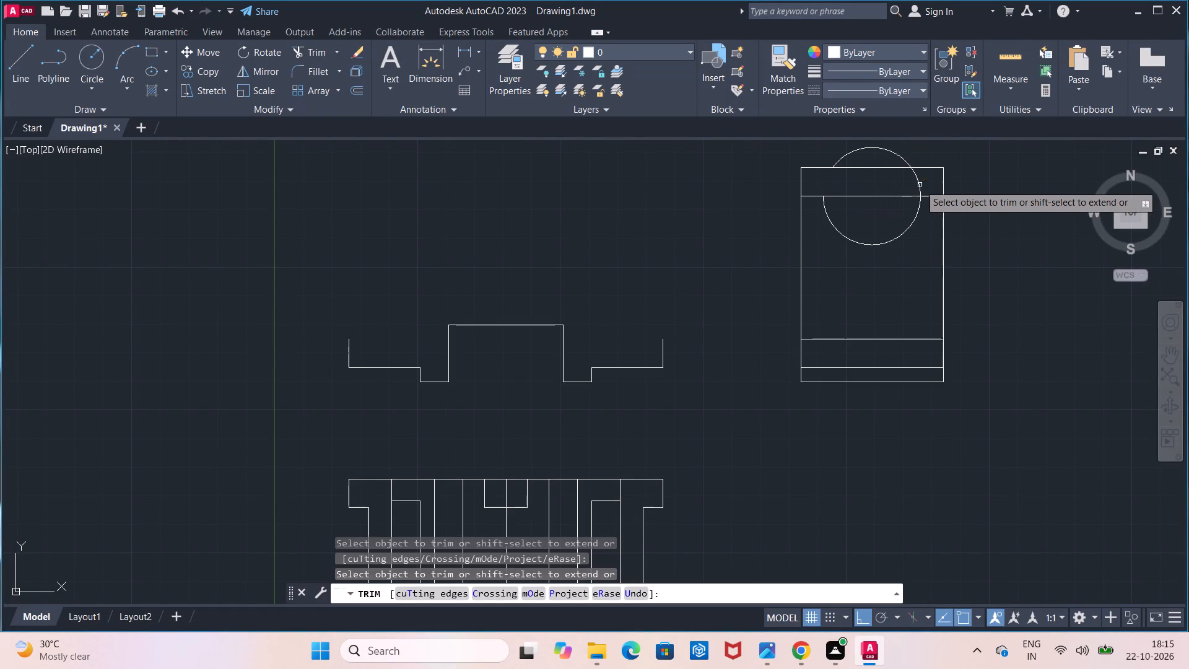
click(920, 185)
click(912, 165)
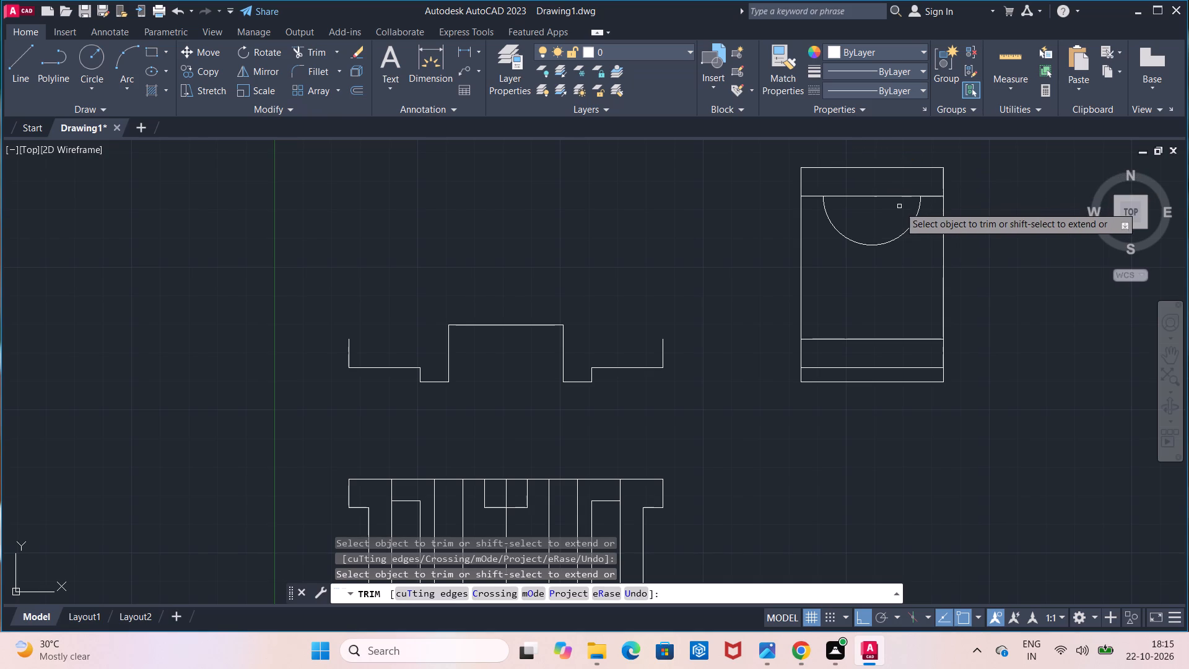
key(Escape)
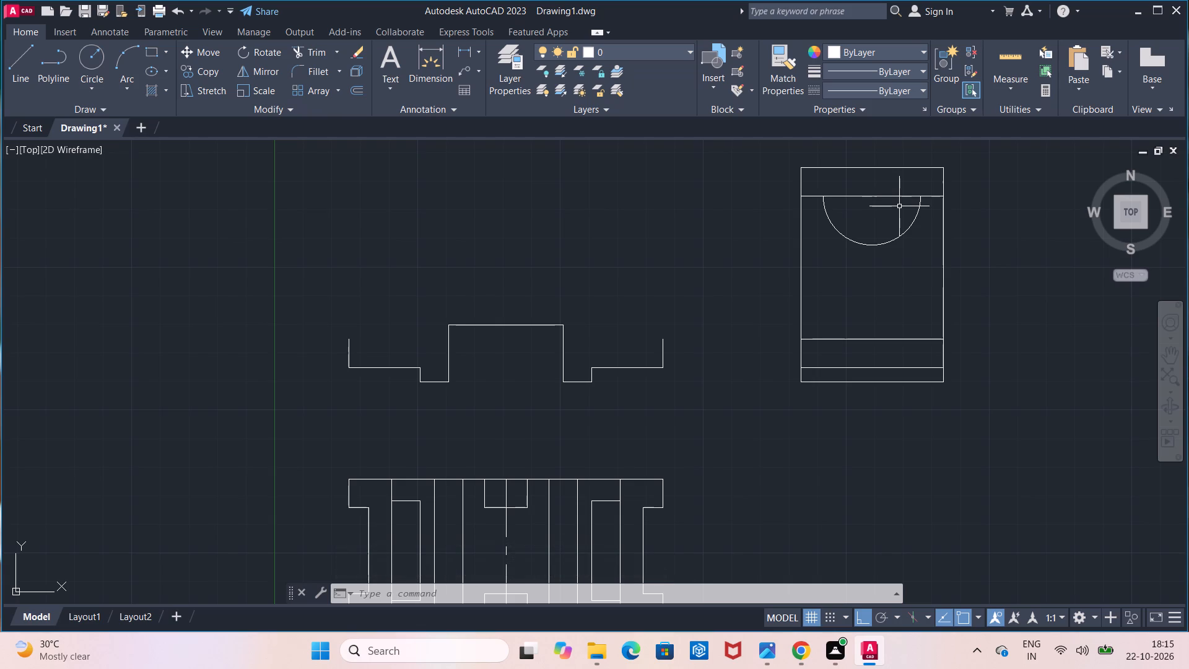
Draw a 60 mm vertical line from the semicircle's left end down to the line 5 mm above the base.
click(9, 65)
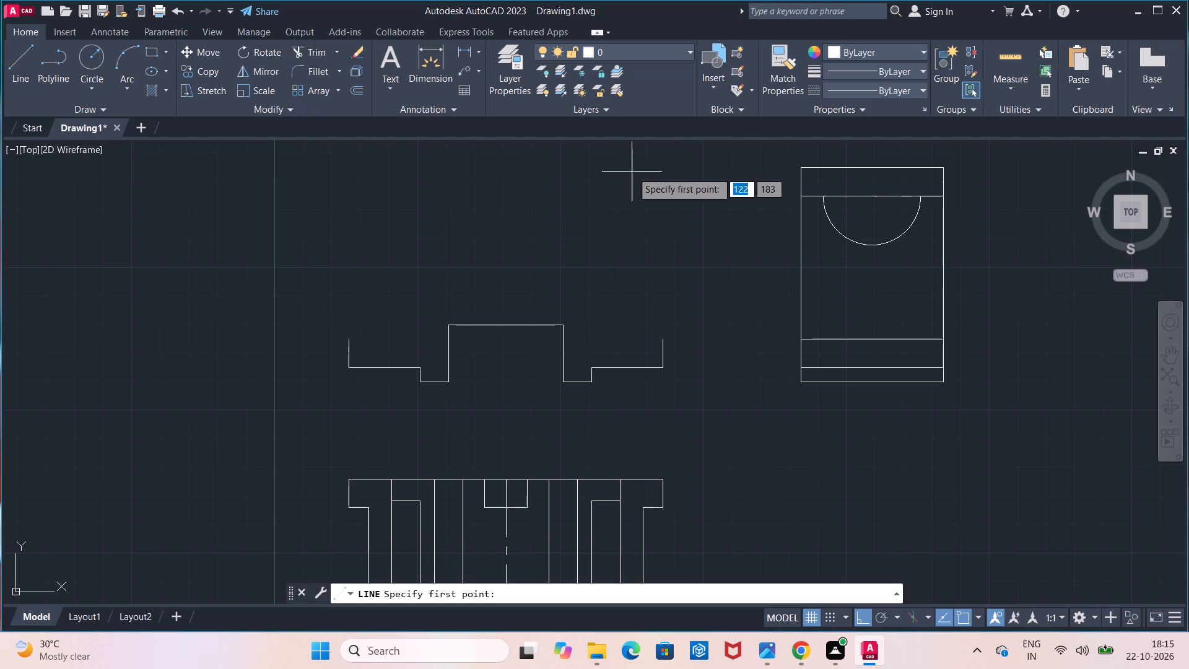
click(819, 195)
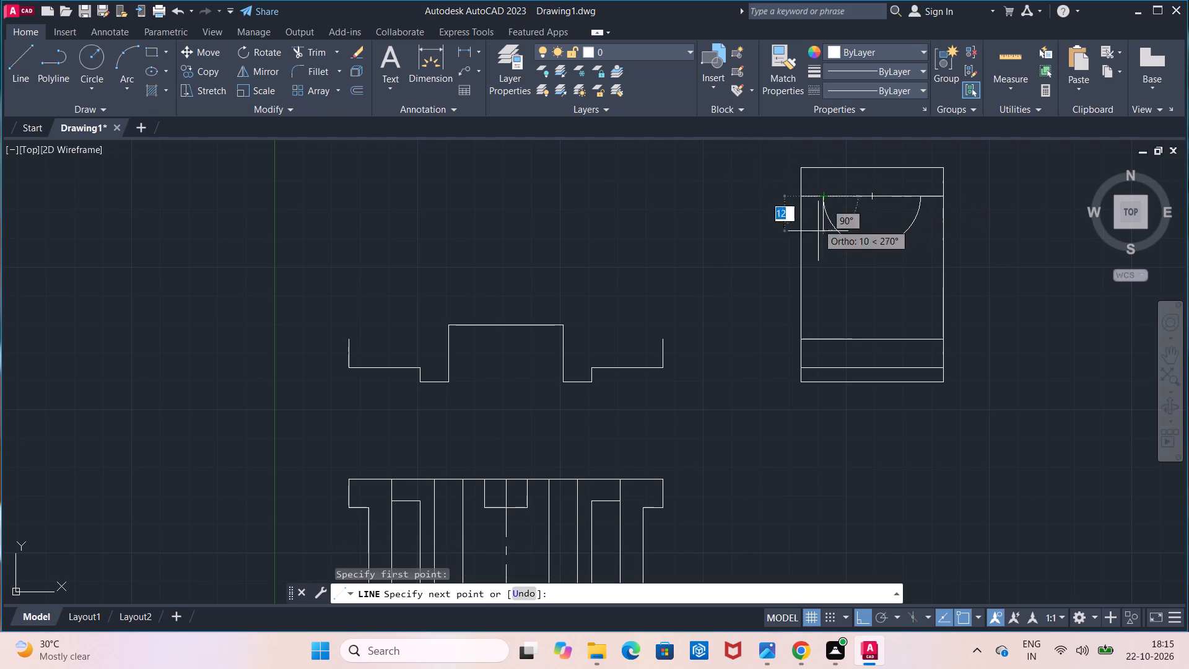
click(827, 372)
key(Escape)
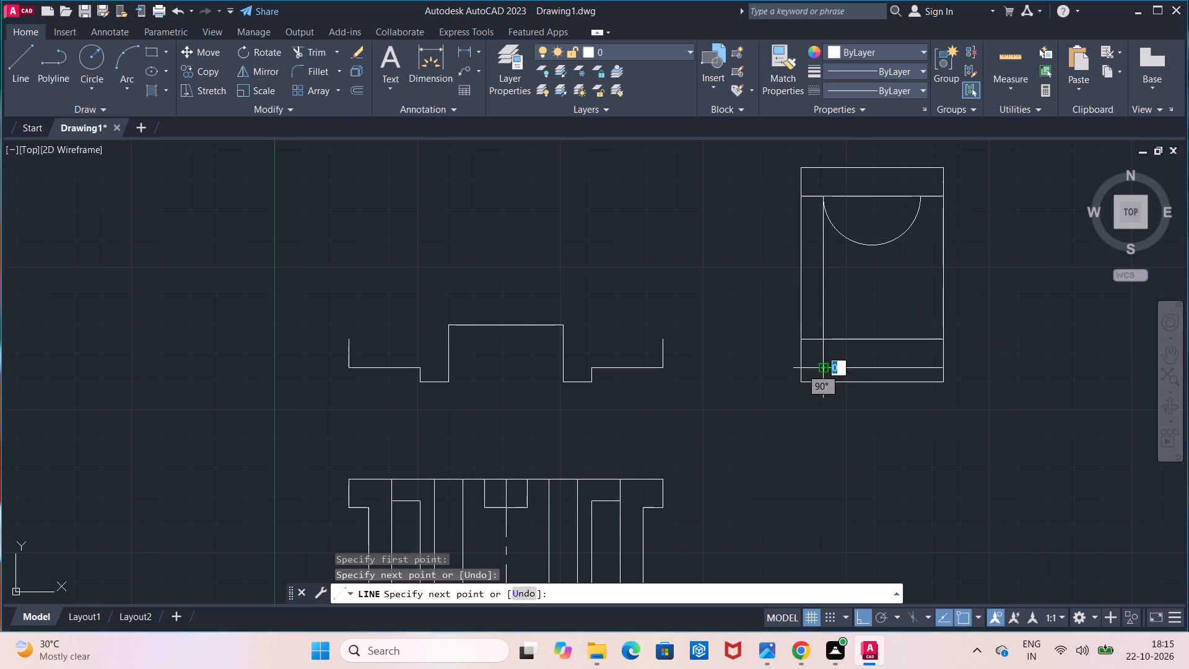
Draw a 60 mm vertical line from the side-view semicircle's right end down to the line 5 mm above the base.
click(28, 81)
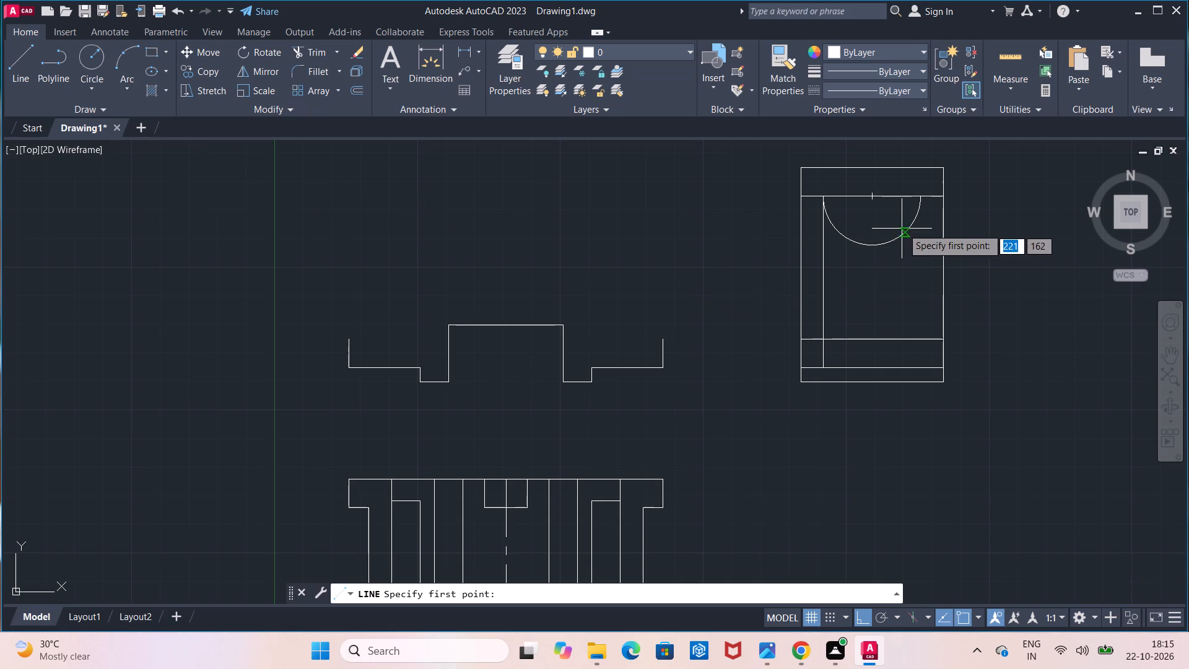
click(927, 198)
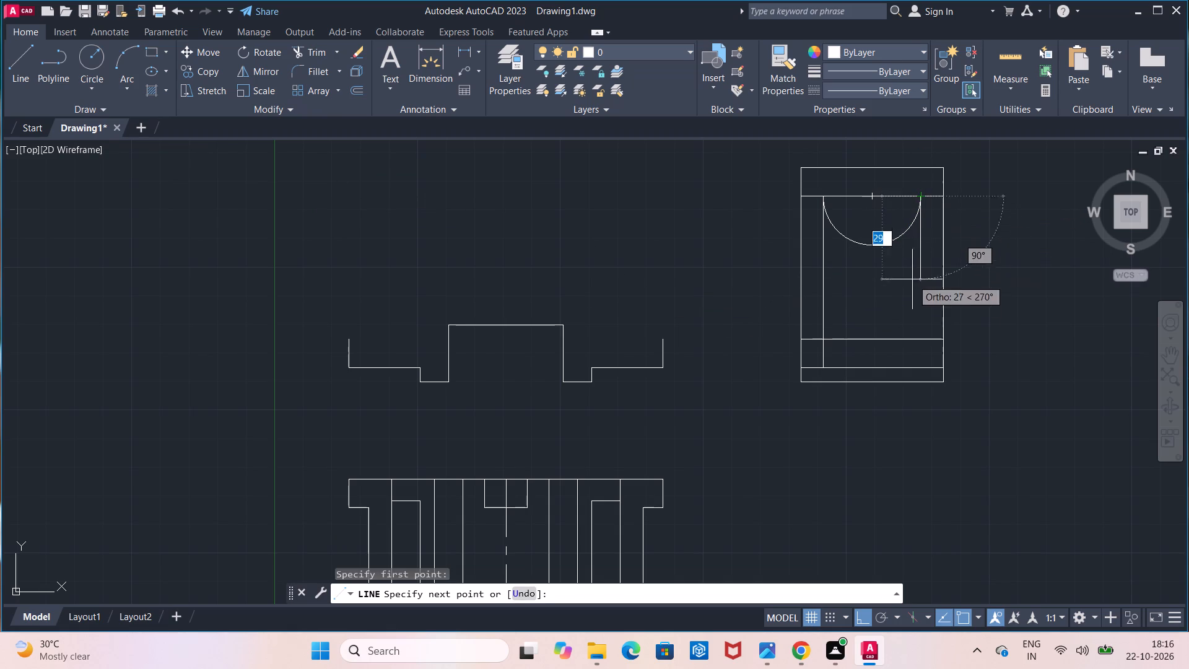
click(920, 364)
key(Escape)
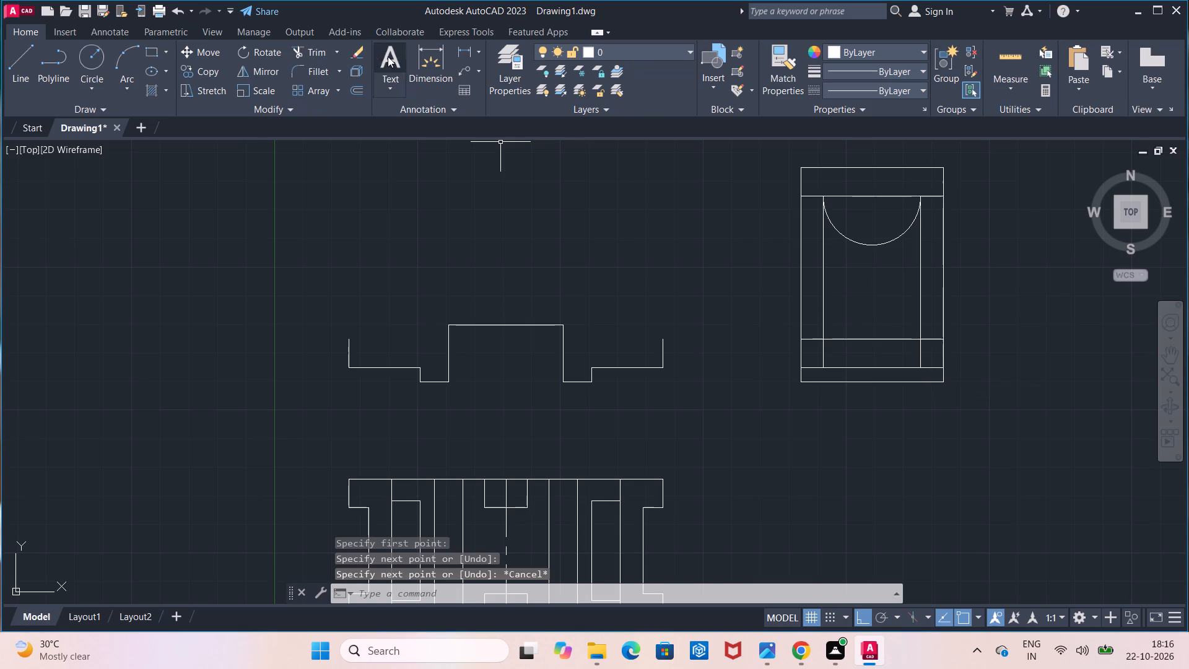
Trim both inner vertical lines of the side view above the line 15 mm over the base, keeping their short lower parts.
click(326, 46)
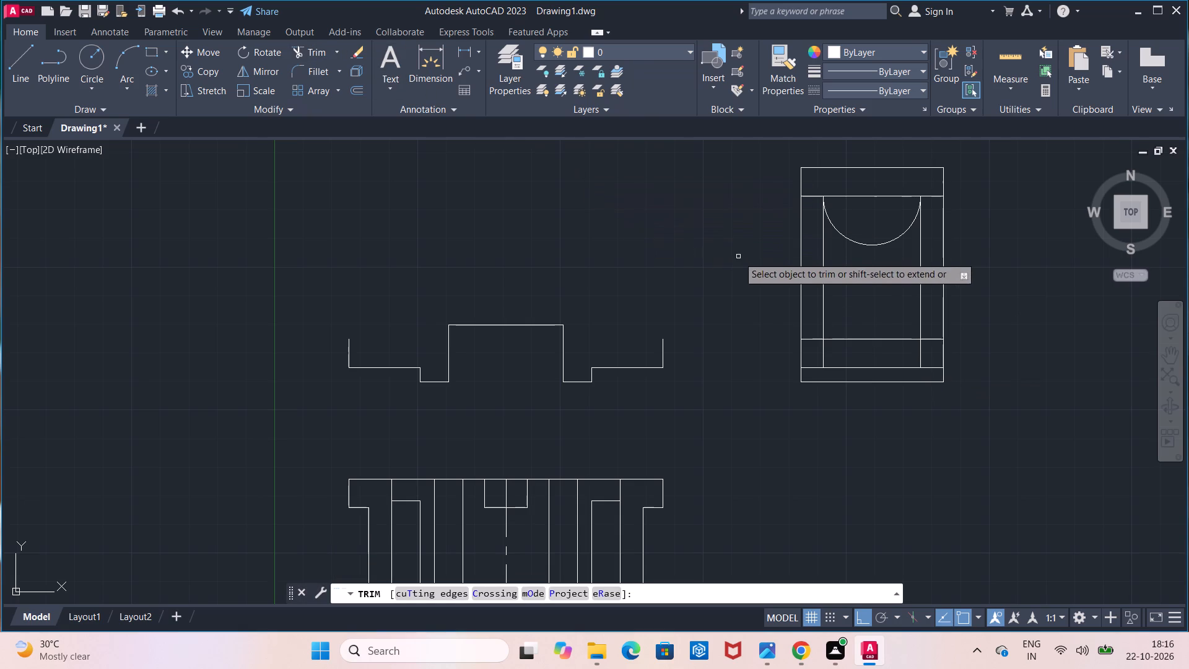
click(825, 277)
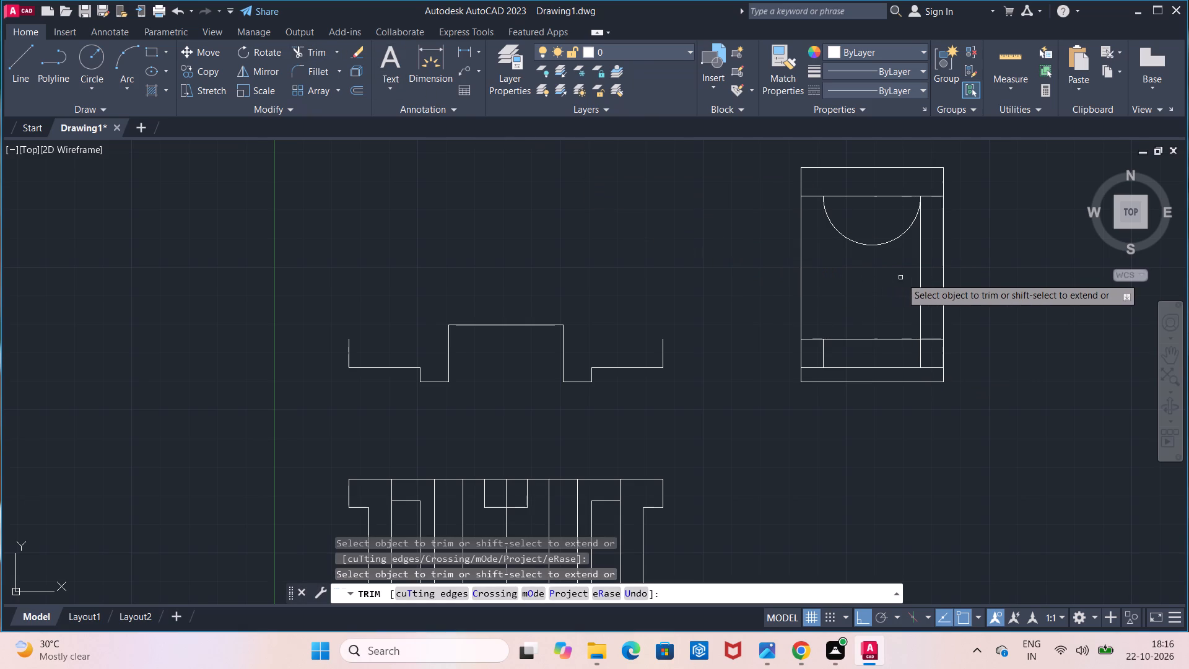
click(921, 278)
key(Escape)
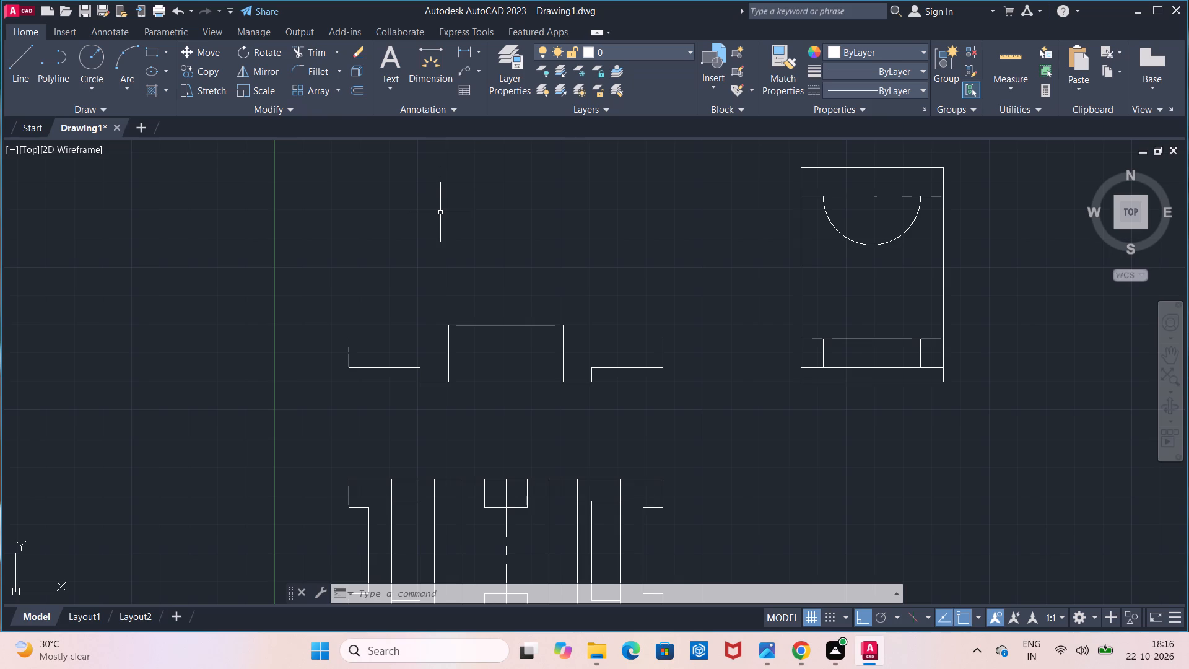
Measure the horizontal distance from each top corner of the plan to the nearest vertical line meeting its top edge.
click(461, 58)
click(617, 480)
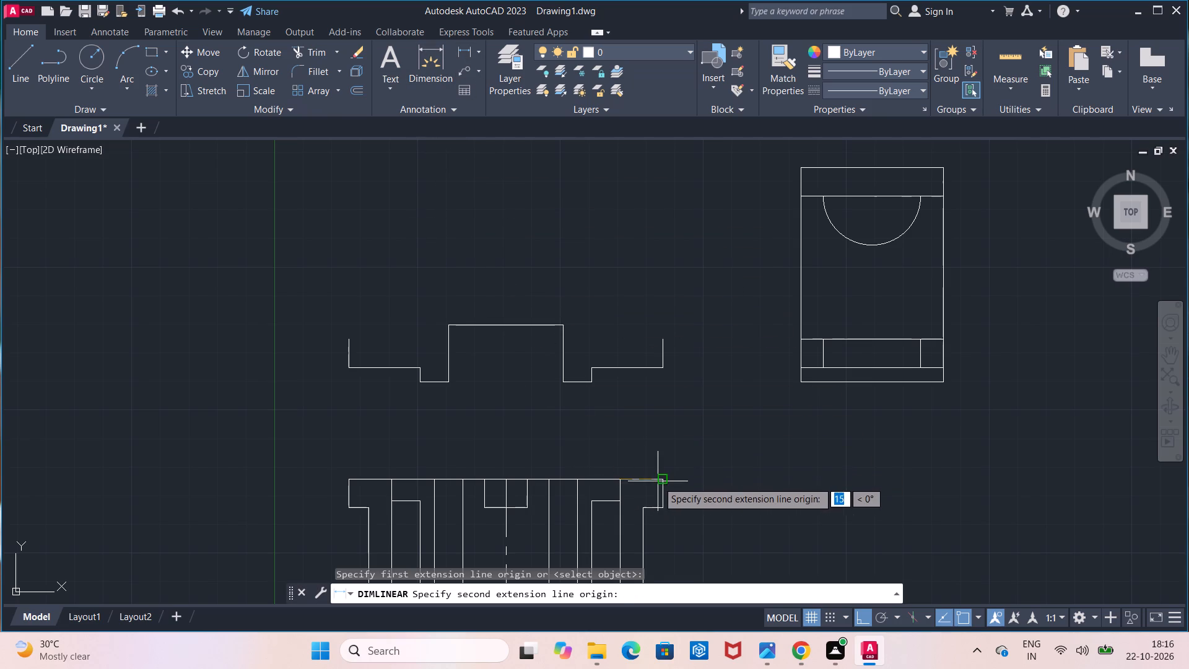
click(661, 481)
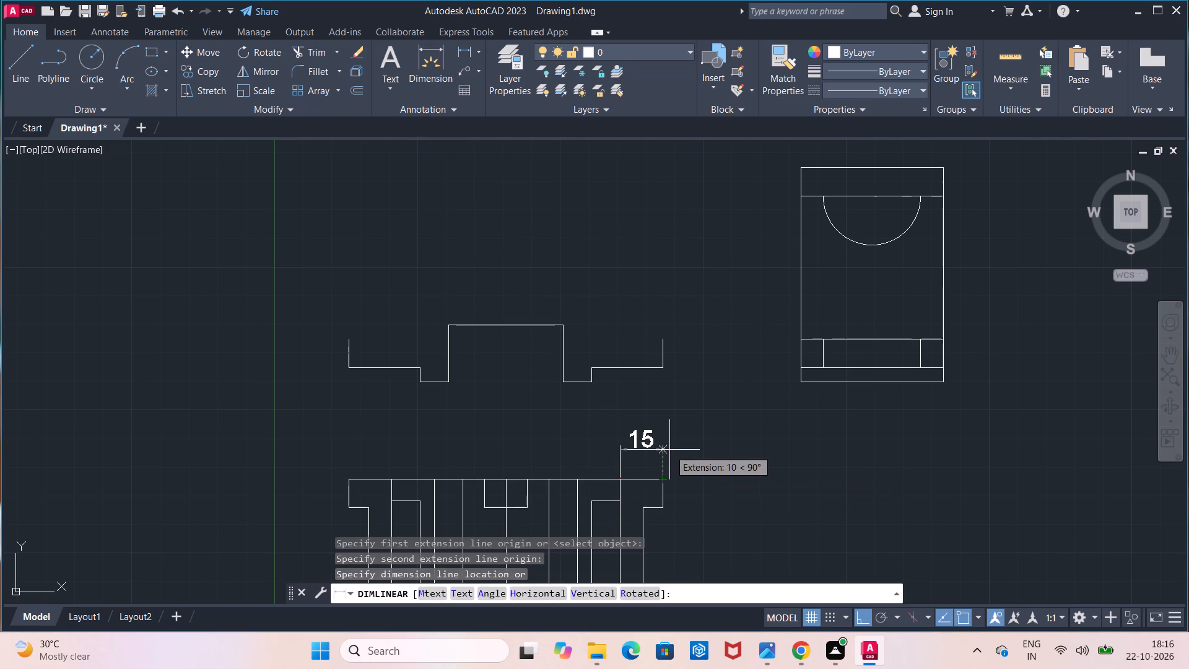
key(Escape)
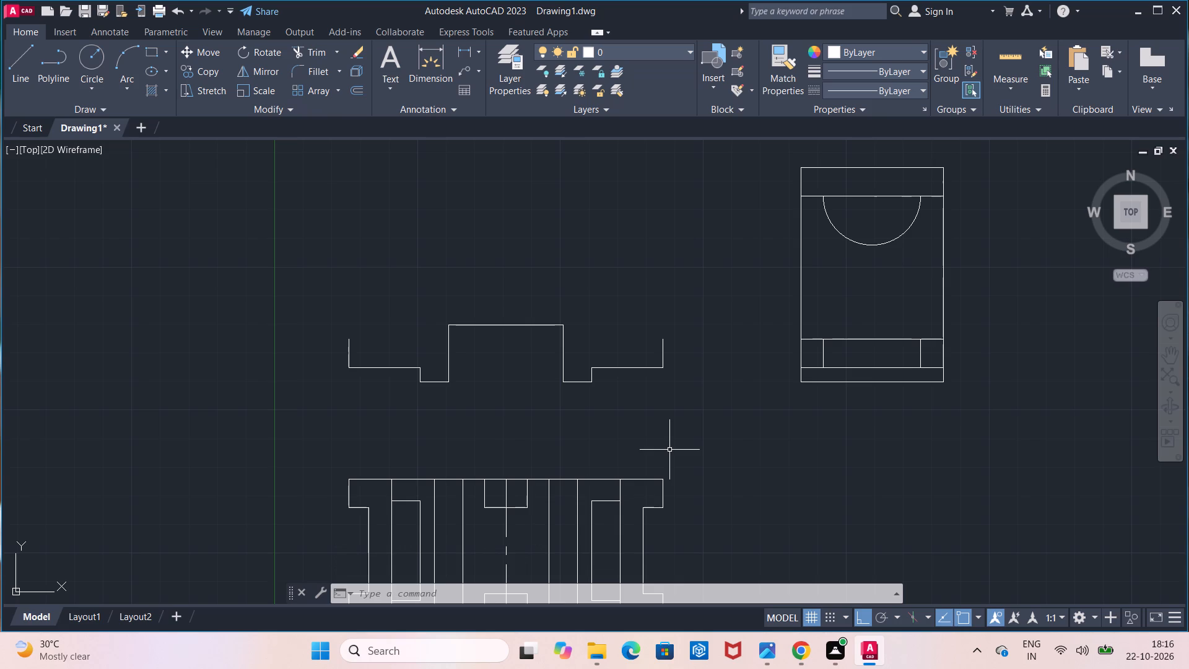
drag(31, 95, 43, 103)
key(Escape)
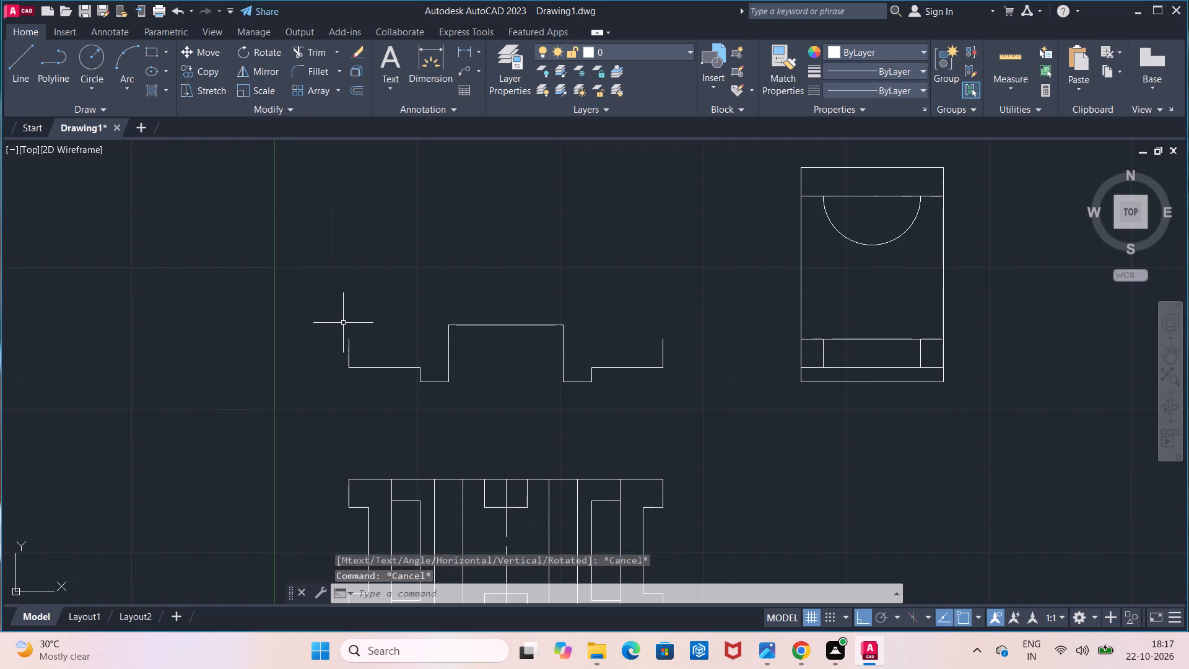
click(470, 59)
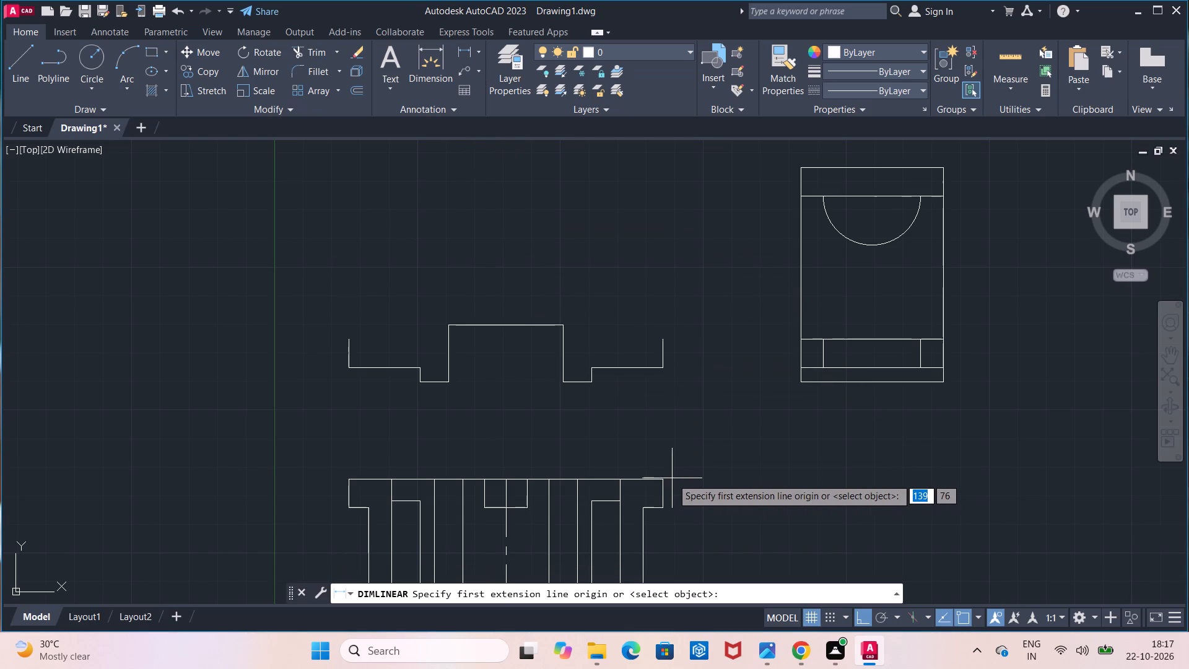
click(661, 481)
click(625, 481)
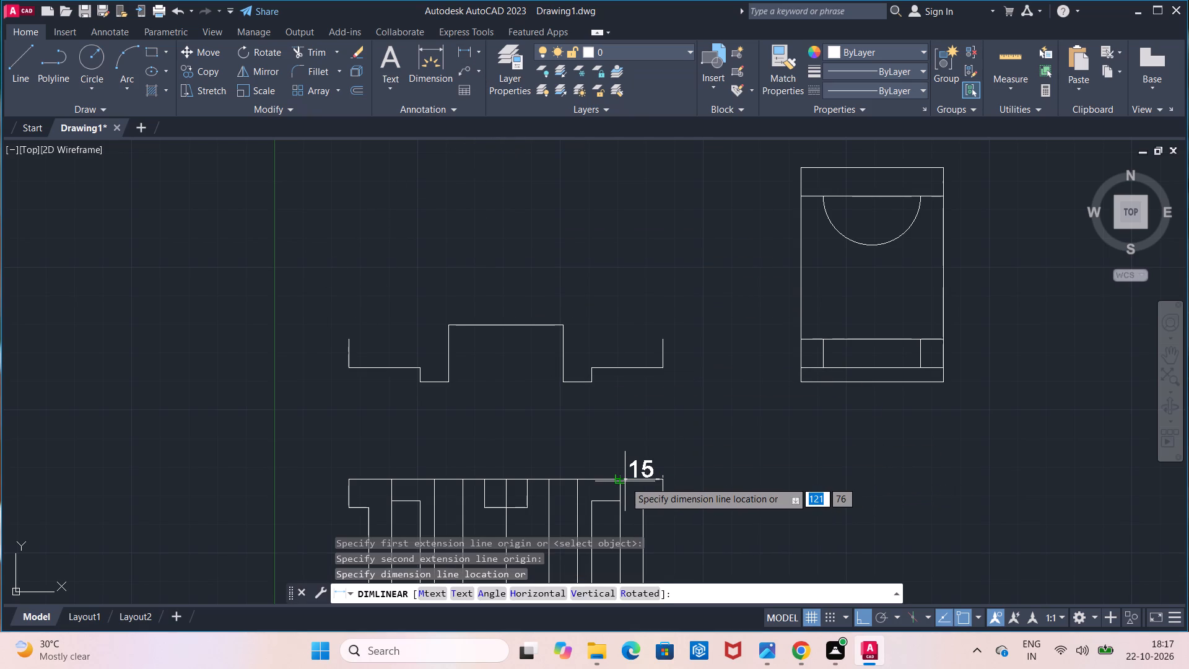
key(Escape)
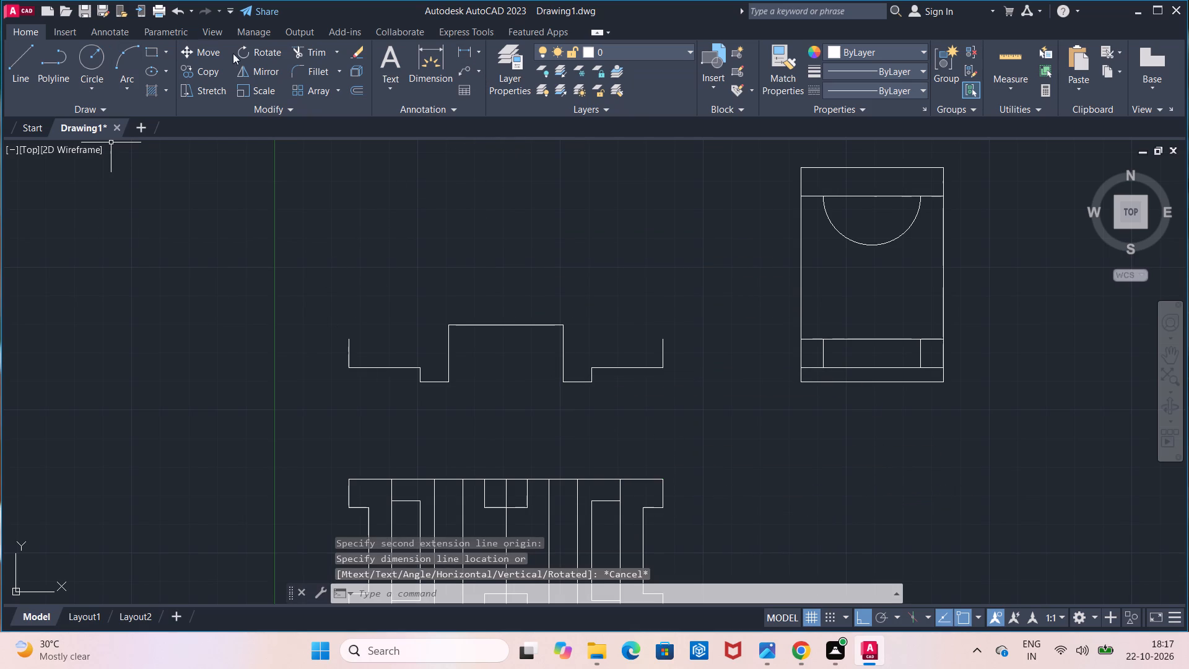
click(460, 56)
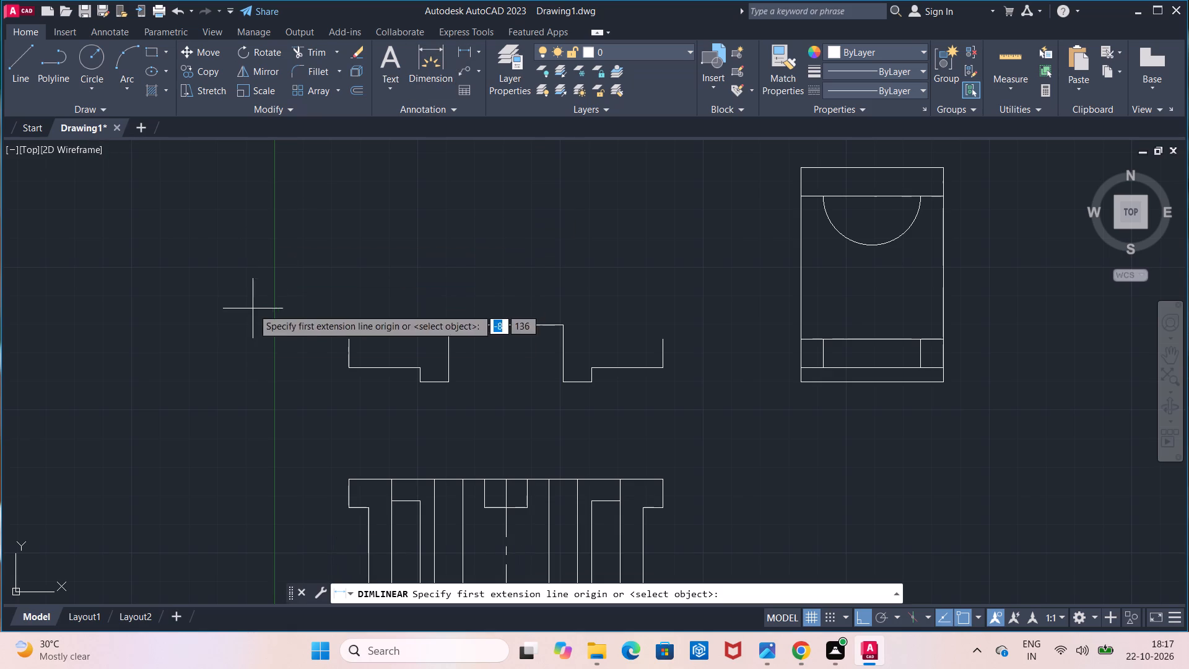
click(346, 472)
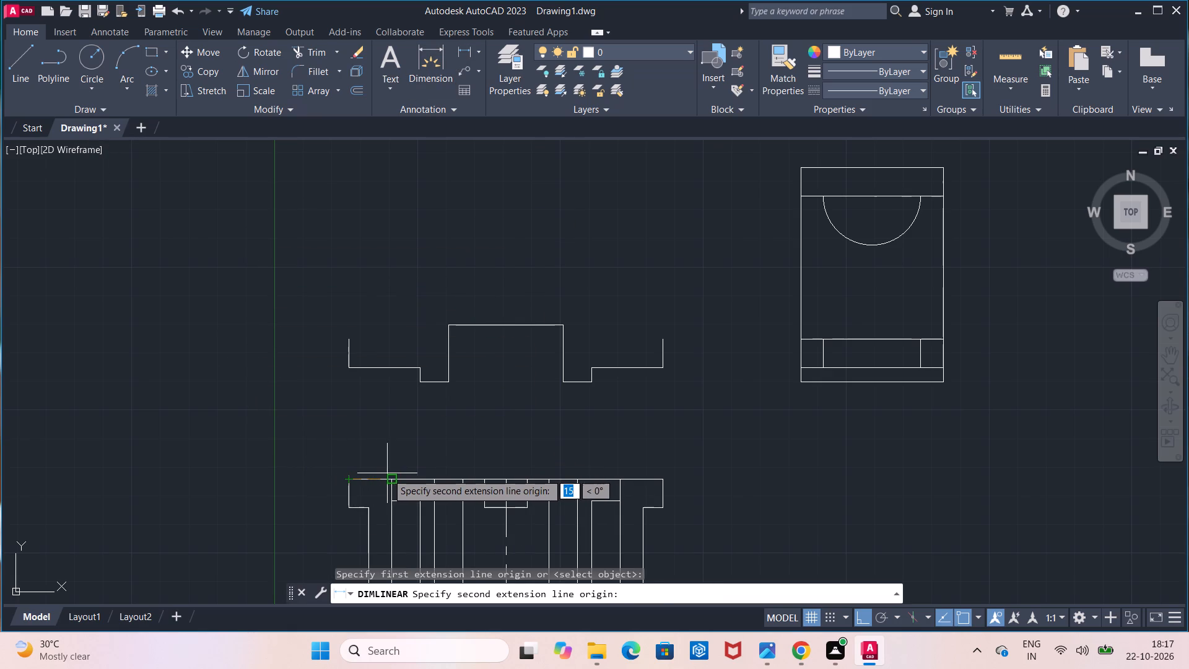
click(390, 473)
key(Escape)
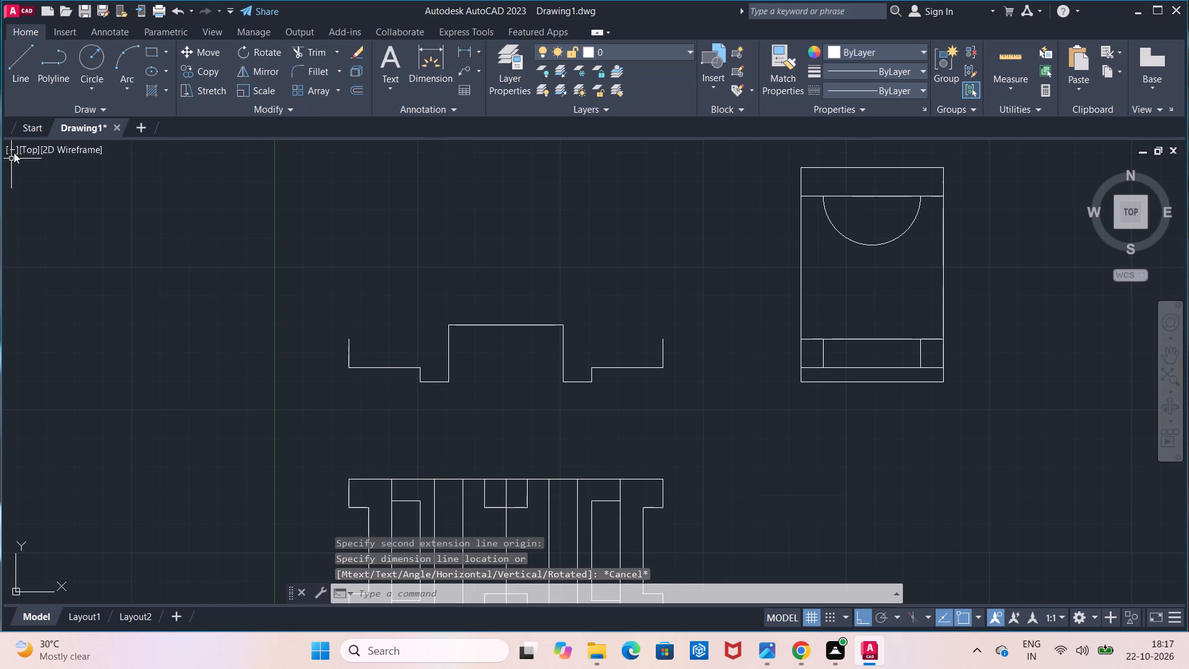
Draw a 15 mm horizontal line inward from the top of the front view's left outer edge.
click(27, 88)
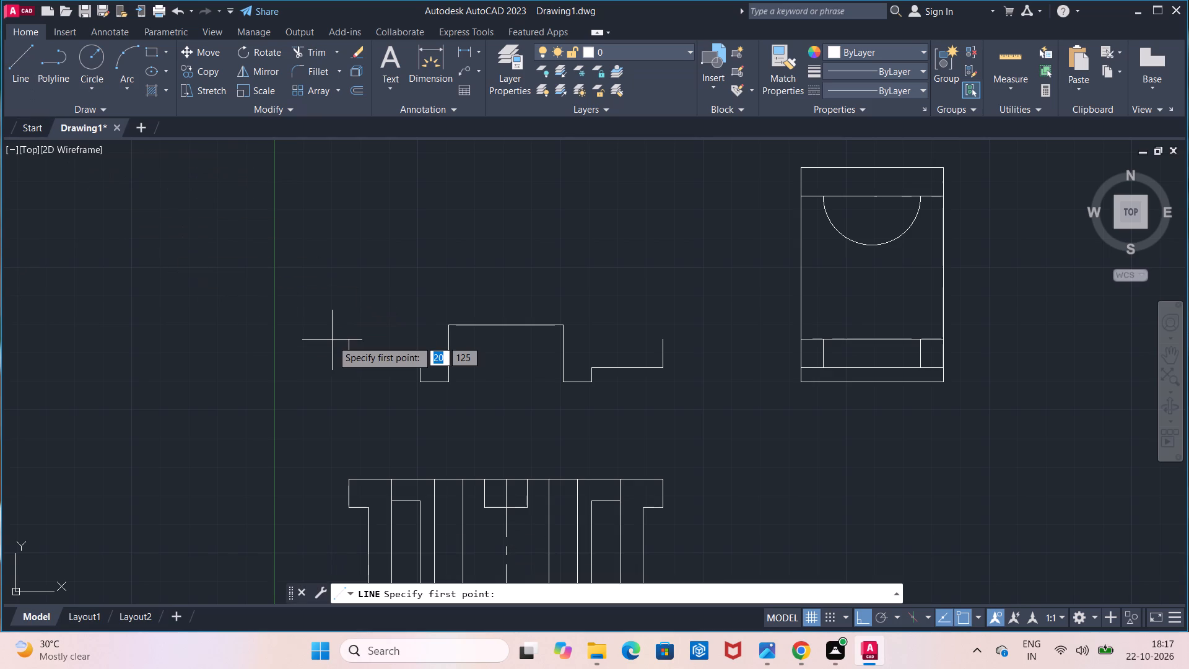
click(346, 340)
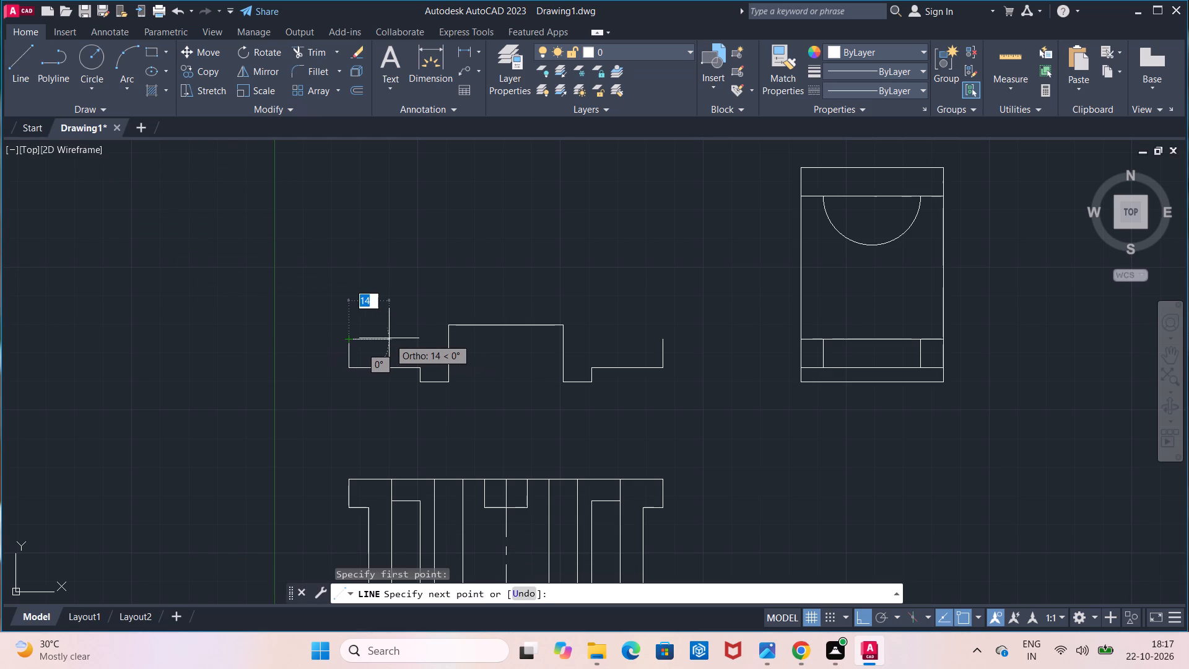
text(15)
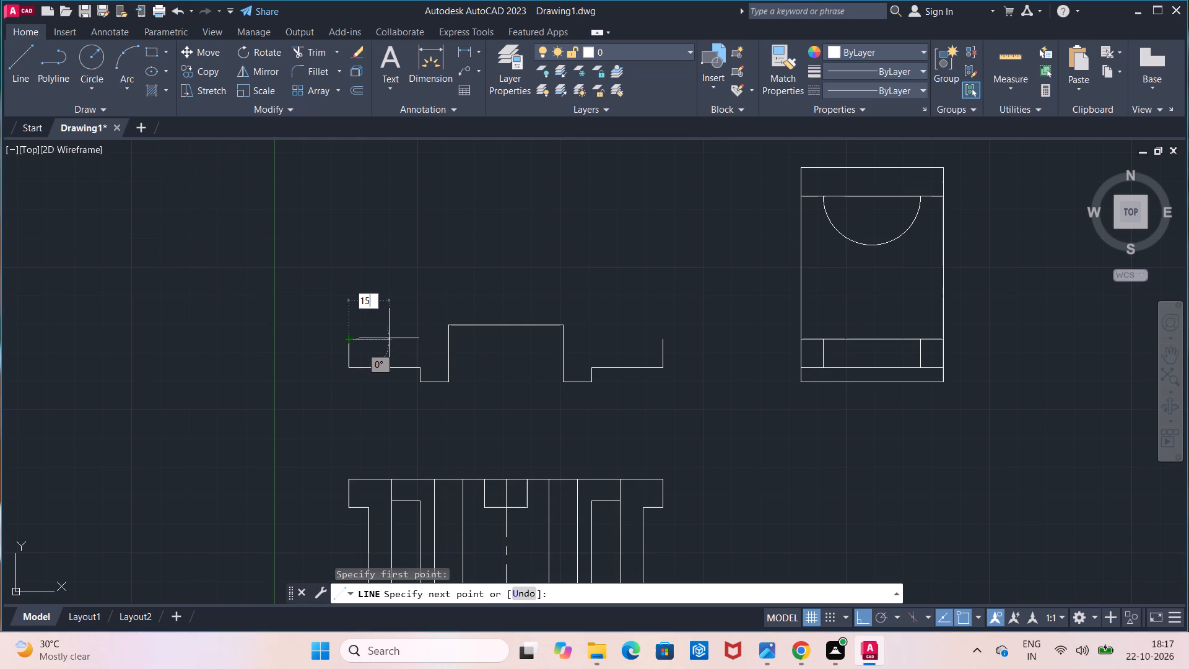
key(Return)
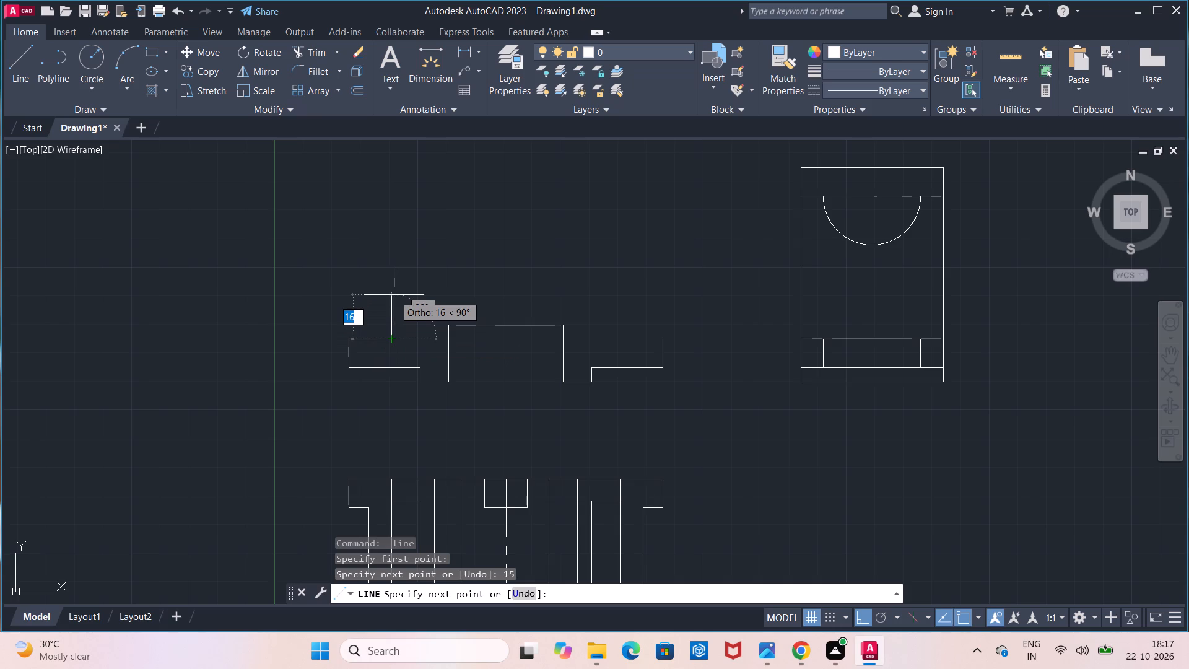
key(Escape)
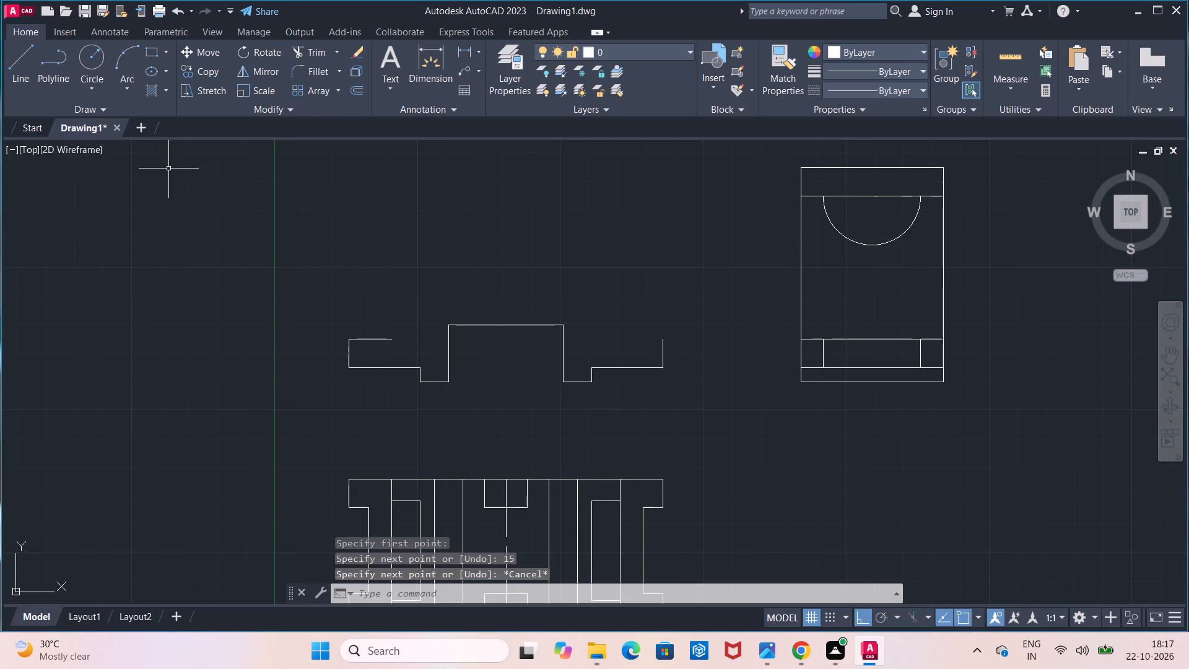
Draw a 15 mm horizontal line inward from the top of the front view's right outer edge.
drag(35, 89, 81, 117)
click(15, 68)
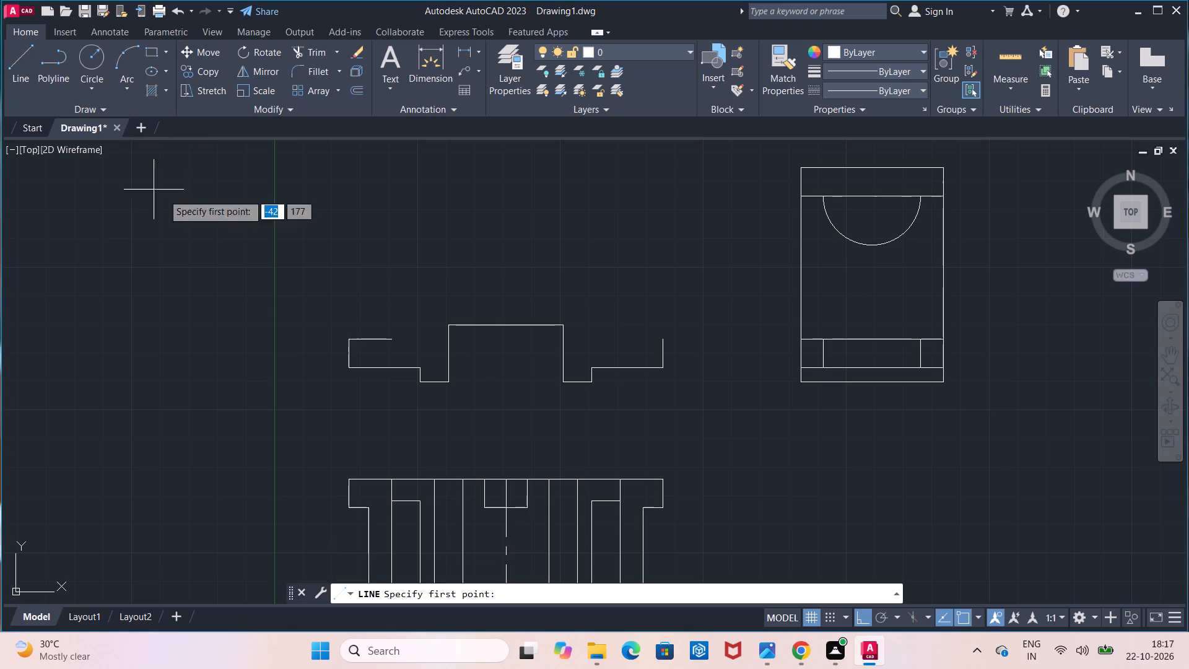
click(666, 340)
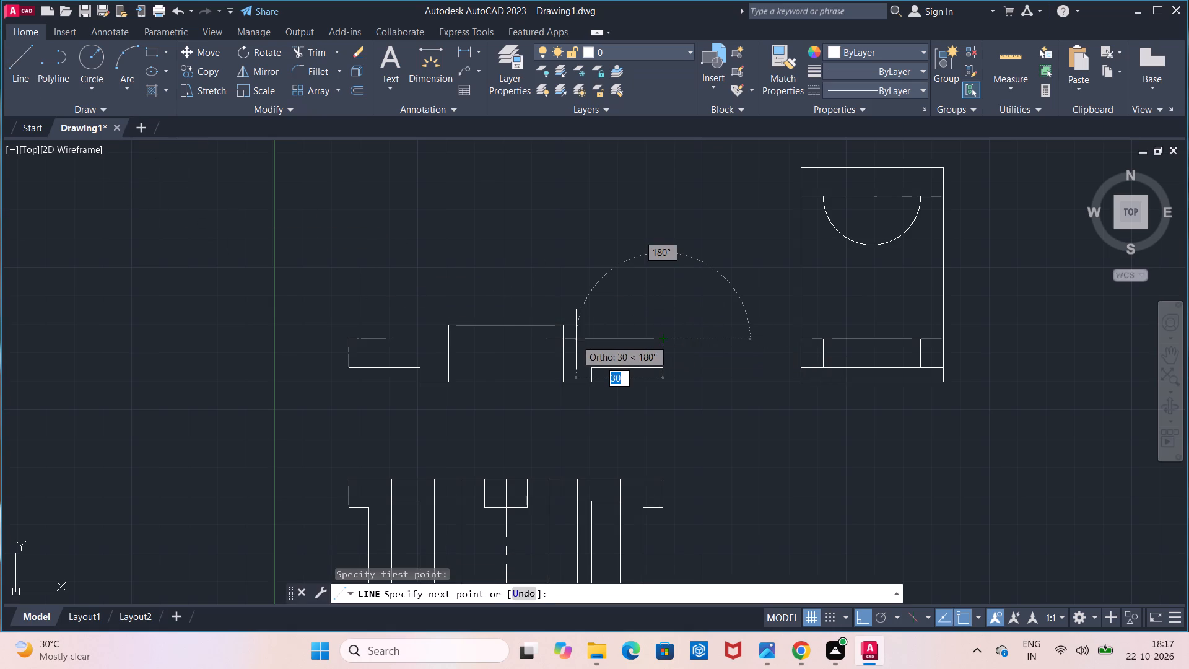
text(15)
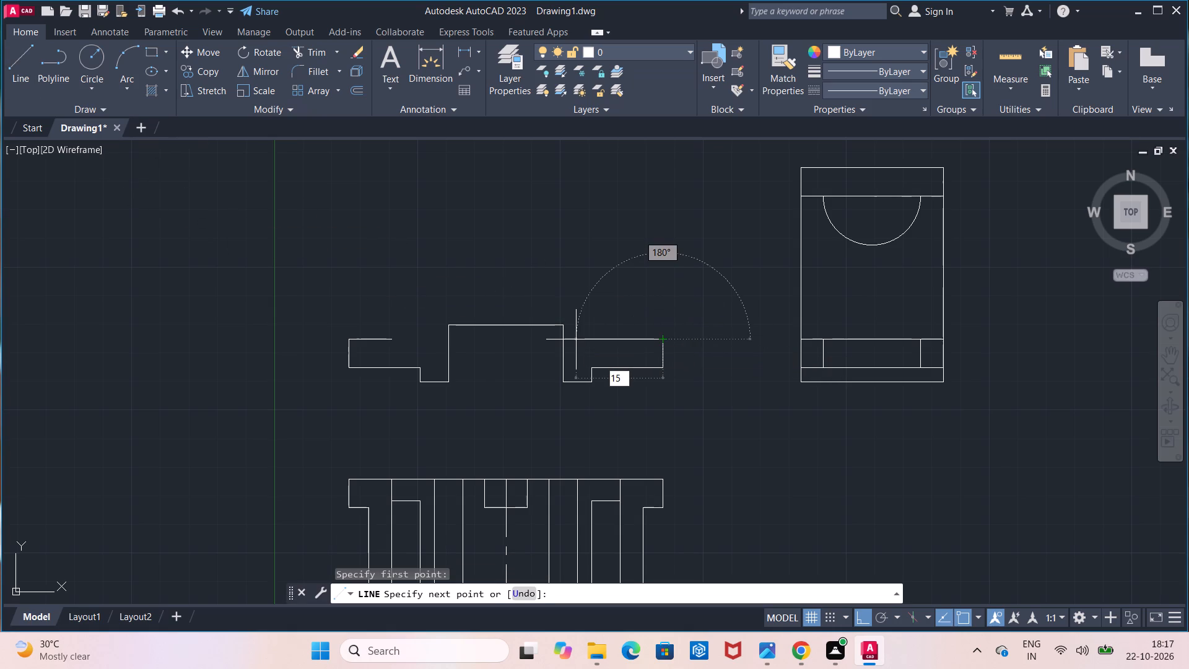
key(Return)
key(Escape)
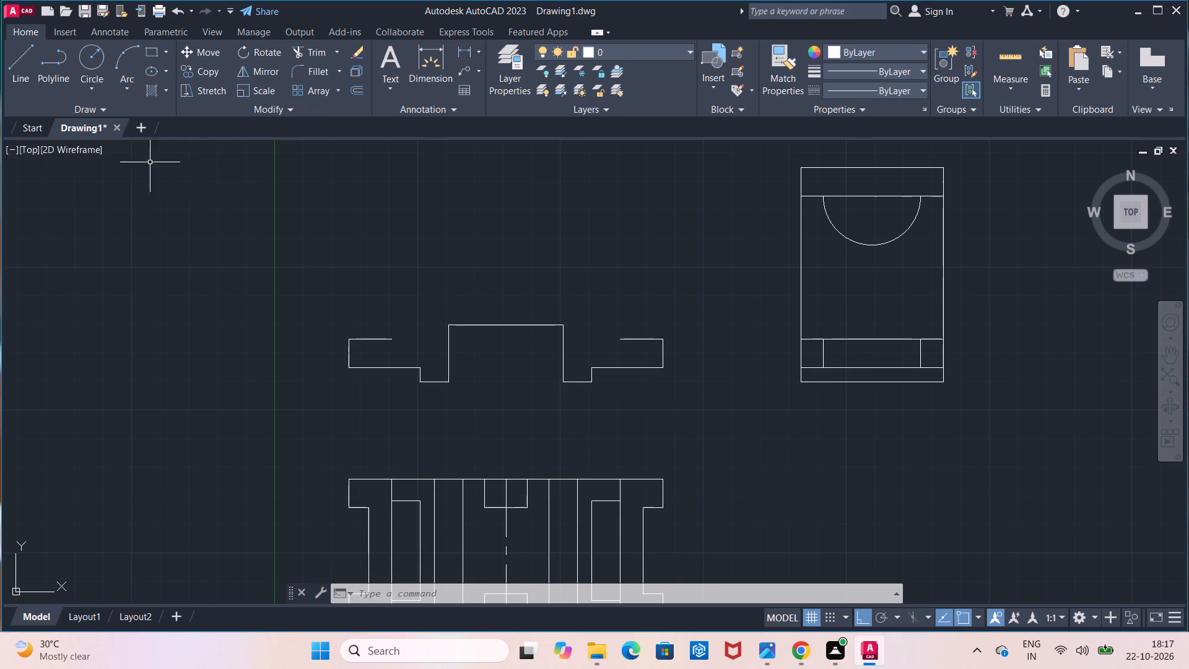
Draw a 50 mm vertical line upward from the inner end of the front view's left 15 mm line.
click(31, 82)
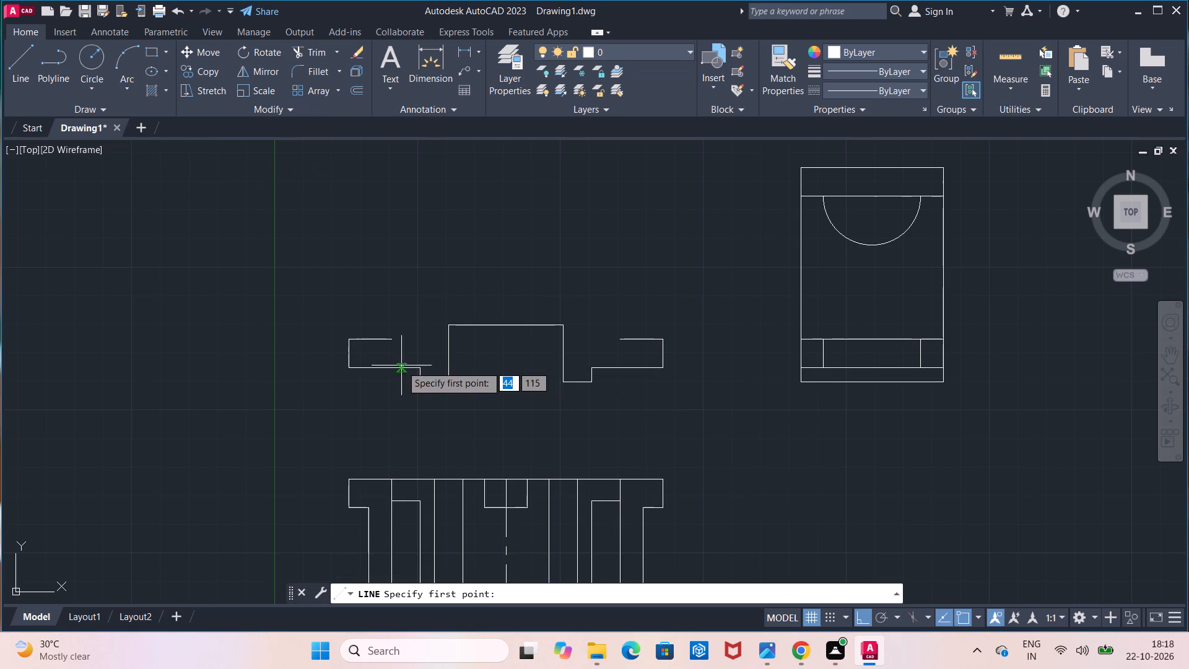
click(388, 341)
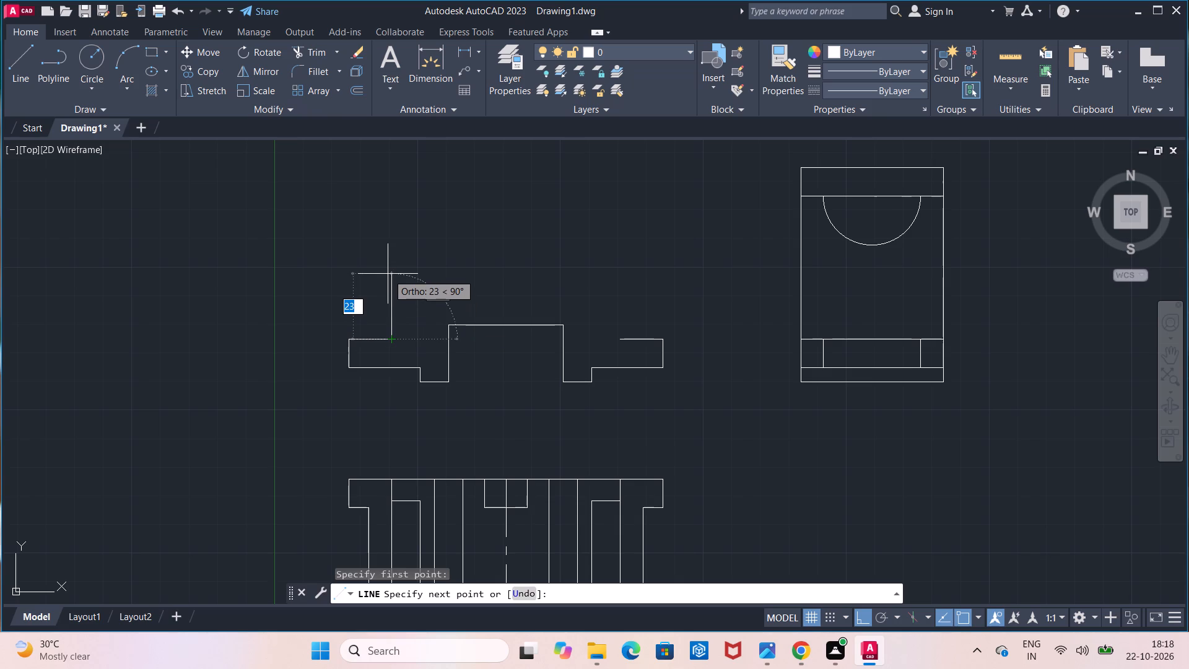
text(50)
key(Return)
key(Escape)
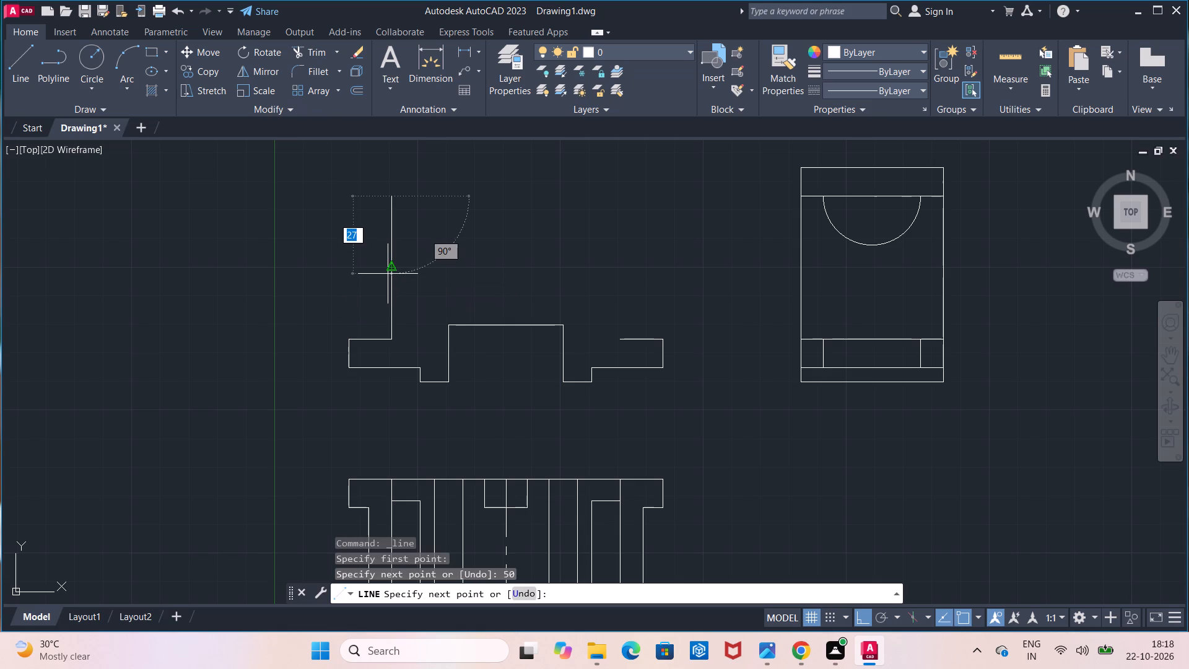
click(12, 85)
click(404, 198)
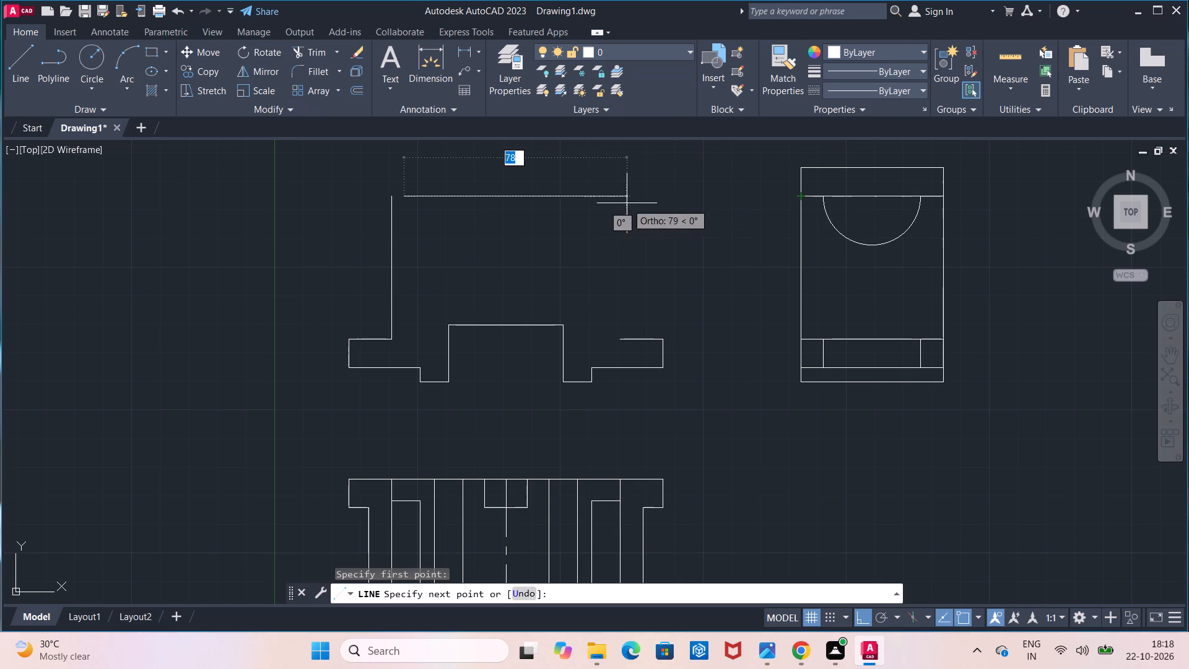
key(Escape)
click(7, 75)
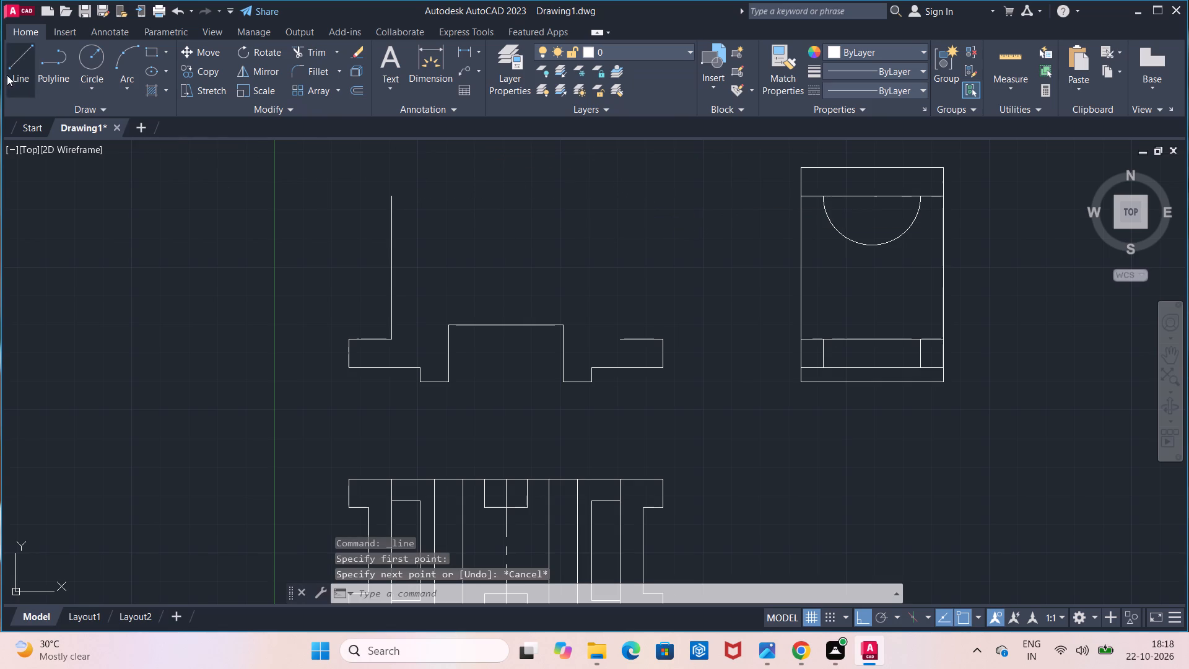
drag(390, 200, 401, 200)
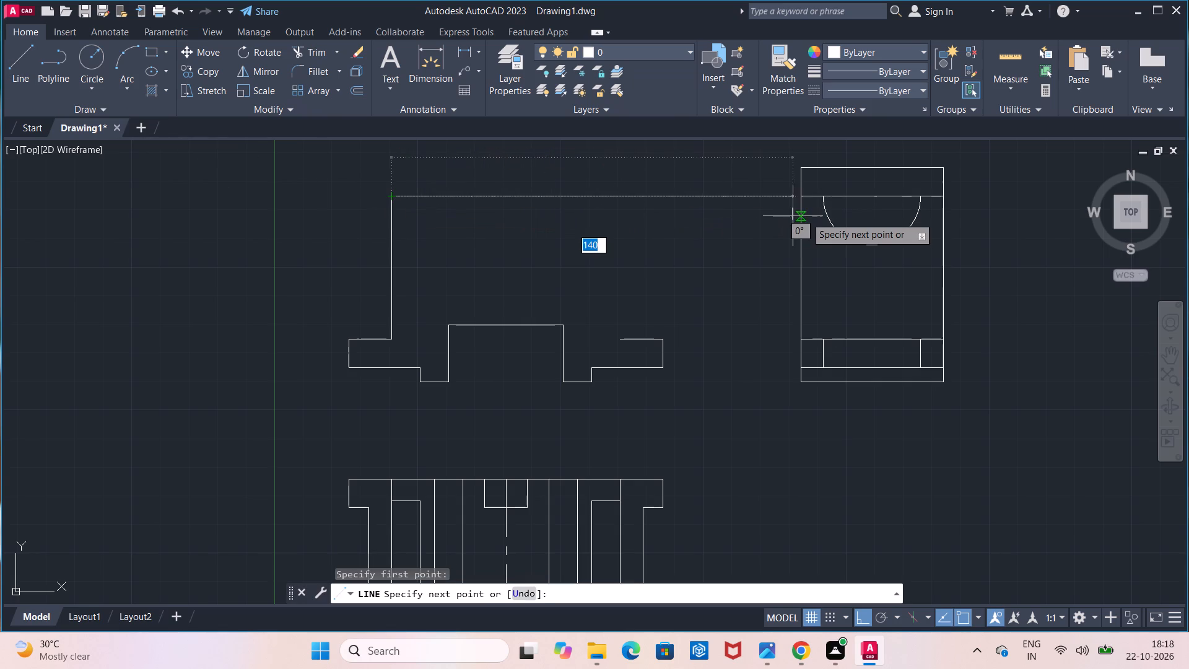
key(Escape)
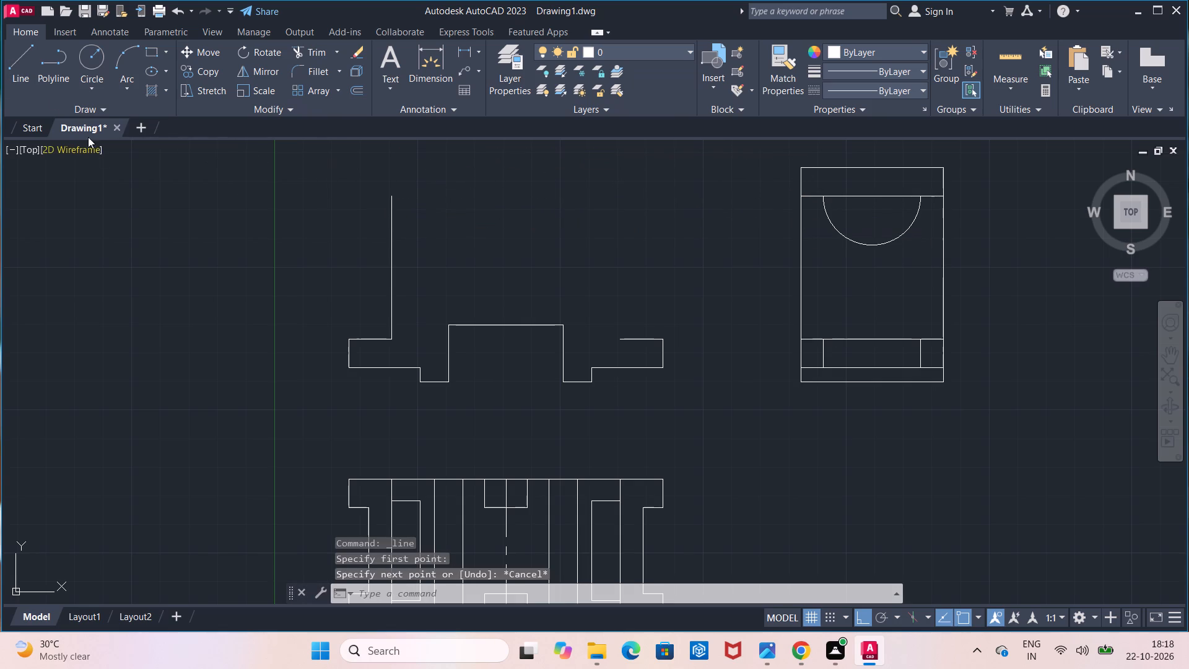
Draw a 50 mm vertical line upward from the inner end of the front view's right 15 mm line.
click(21, 80)
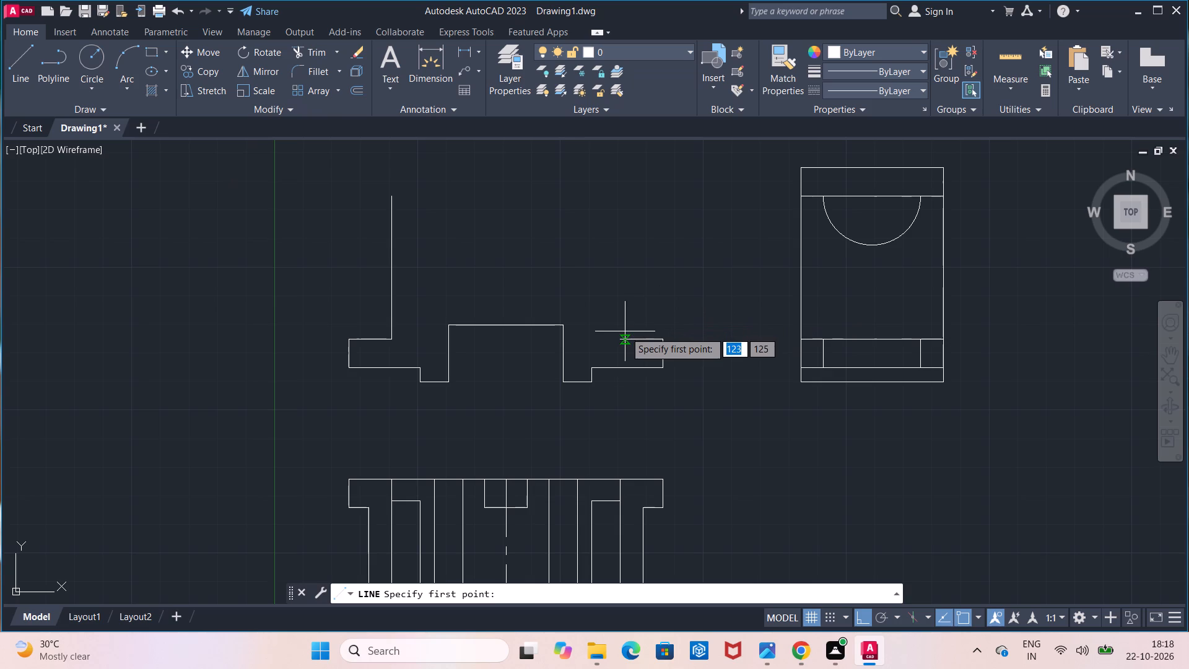
click(624, 333)
text(50)
key(Return)
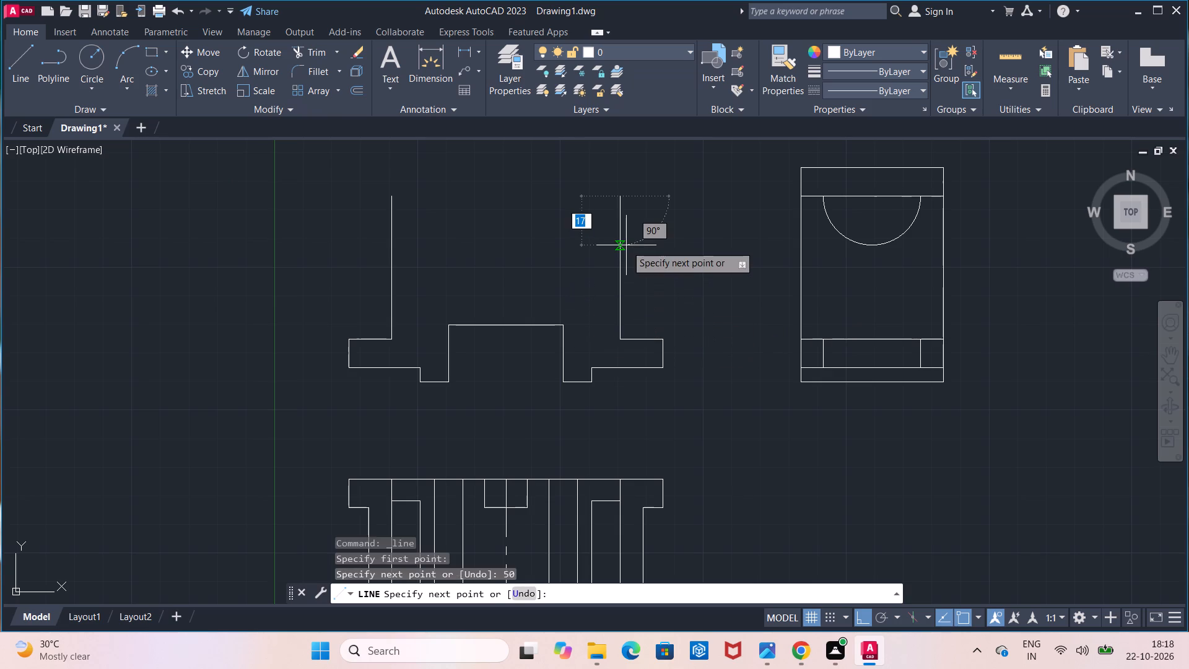
key(Escape)
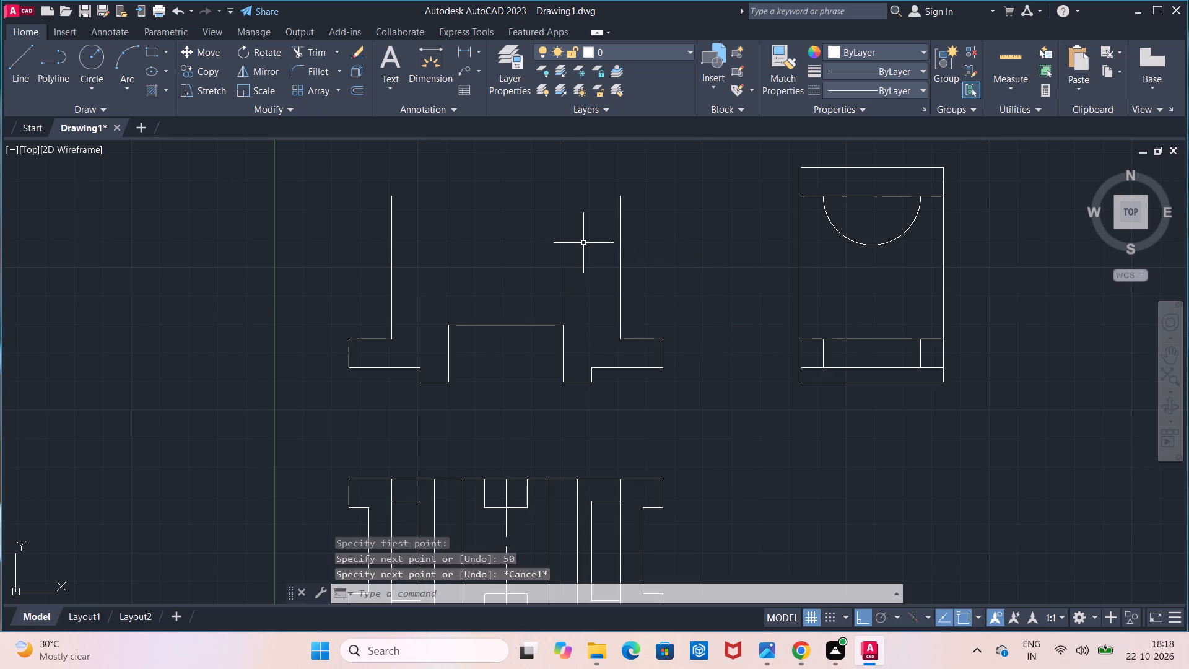
Measure the distance between the foot of the front view's right 50 mm line and the base step corner below it.
scroll(583, 243, down, 1)
middle_drag(583, 243, 595, 287)
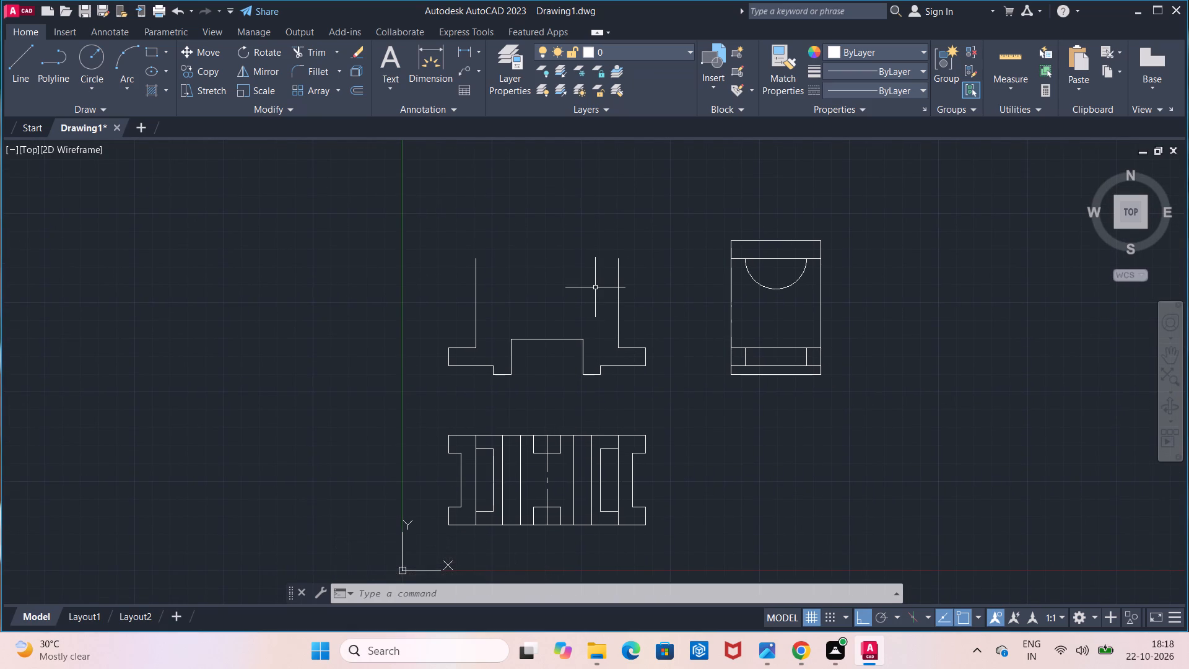
scroll(595, 287, up, 1)
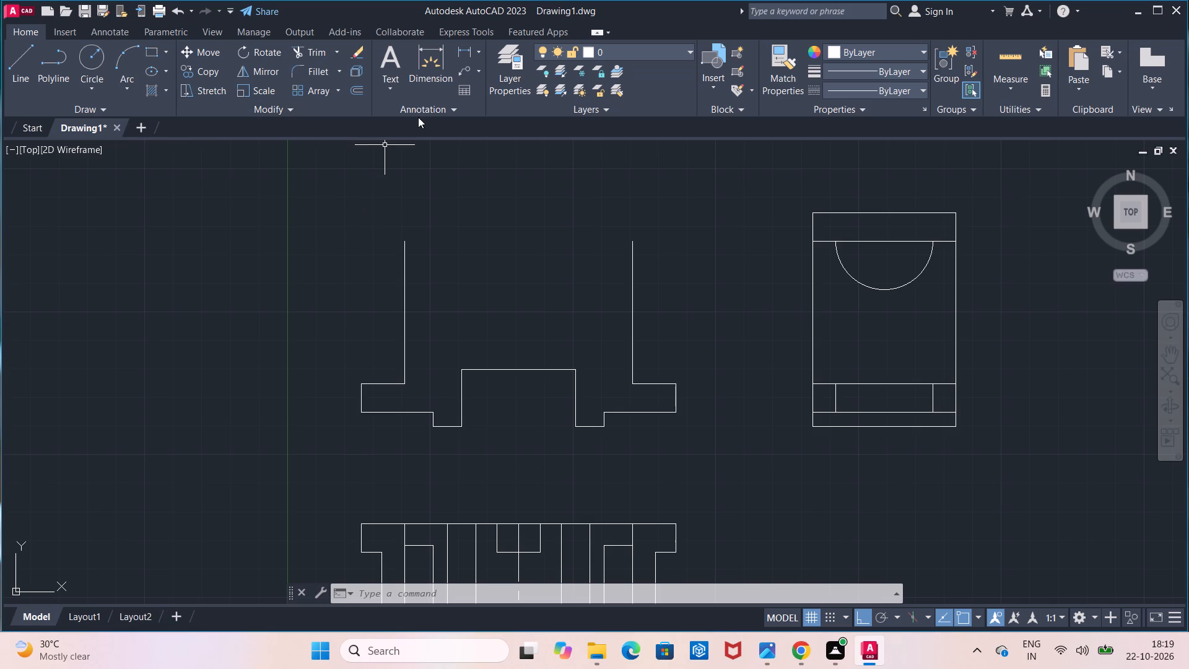
click(469, 55)
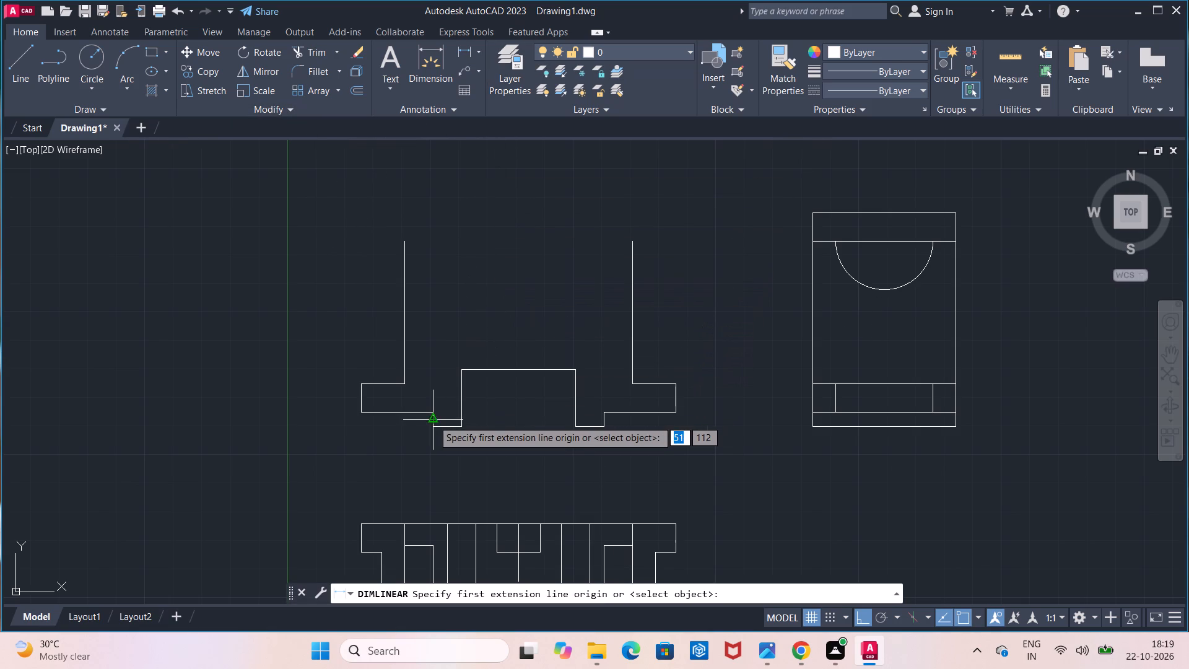
click(433, 412)
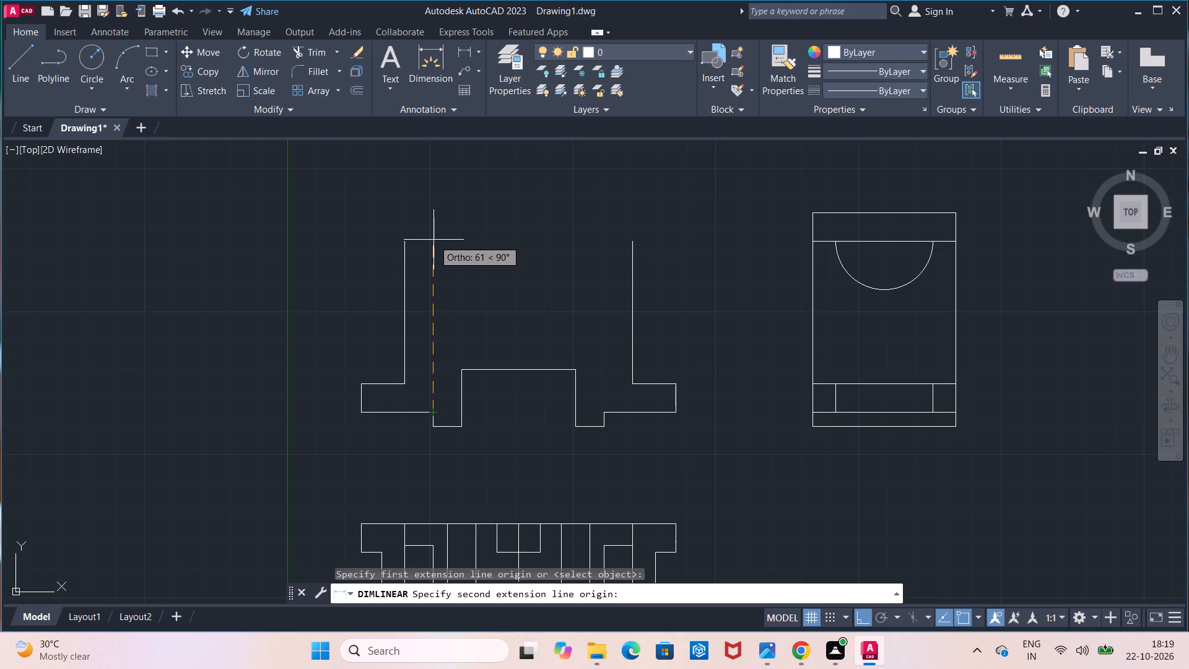
key(Escape)
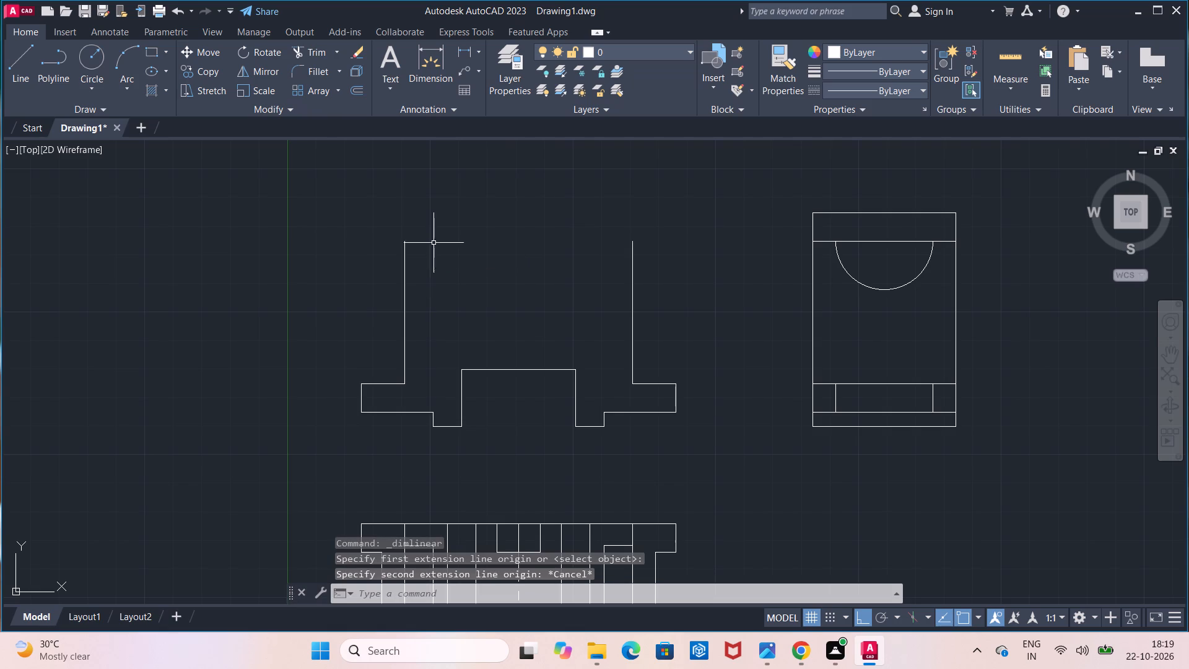
click(460, 49)
click(629, 382)
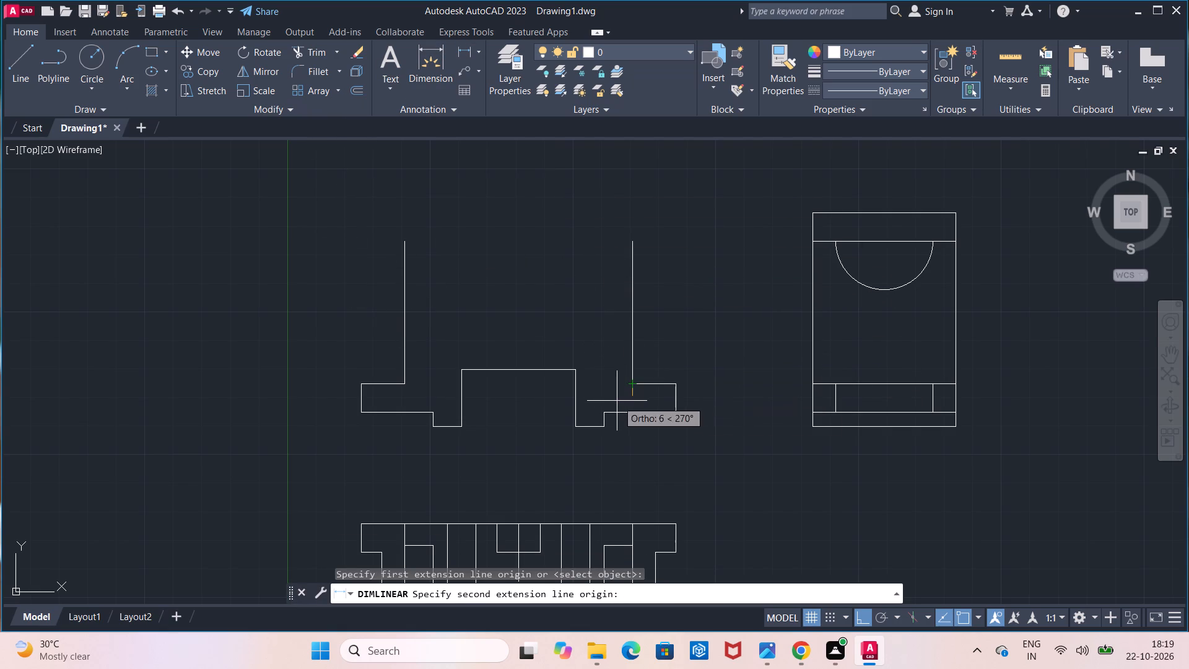
click(607, 411)
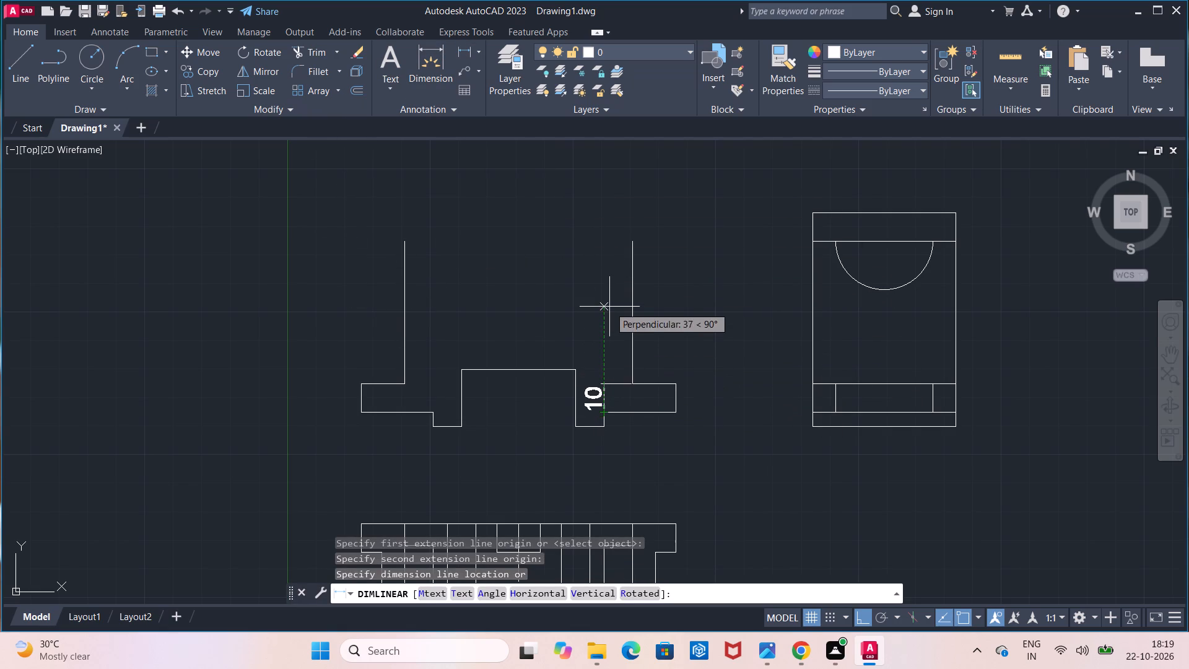
key(Escape)
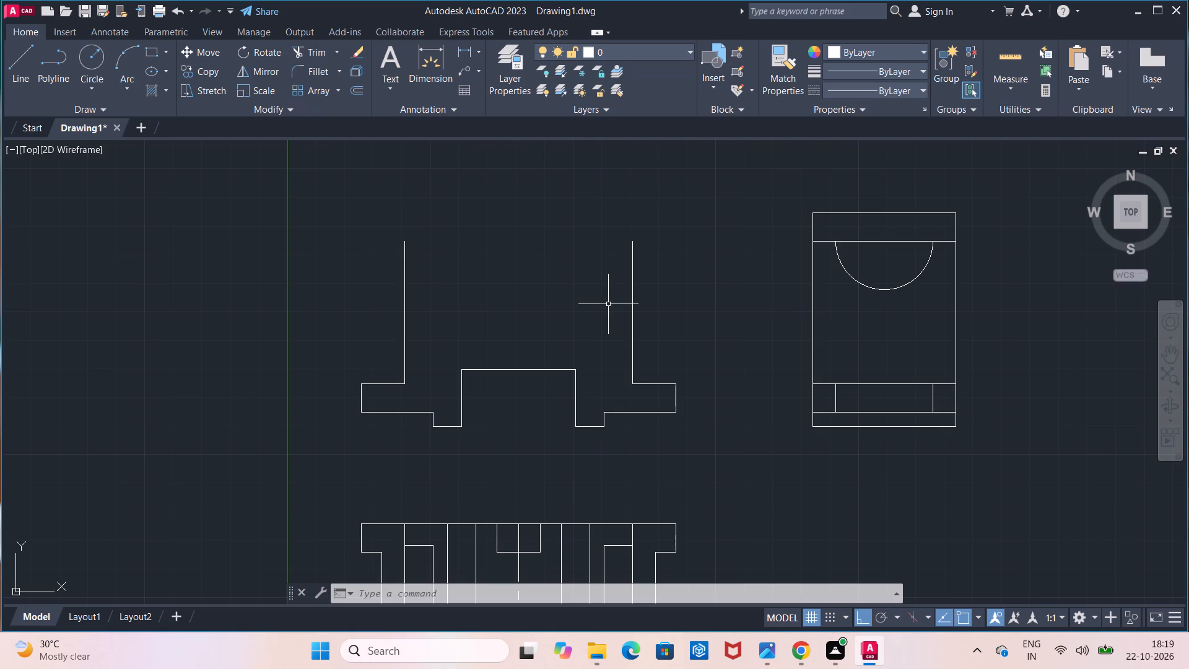
Draw a 10 mm horizontal line inward from the top of the front view's left 50 mm line.
click(17, 64)
click(403, 240)
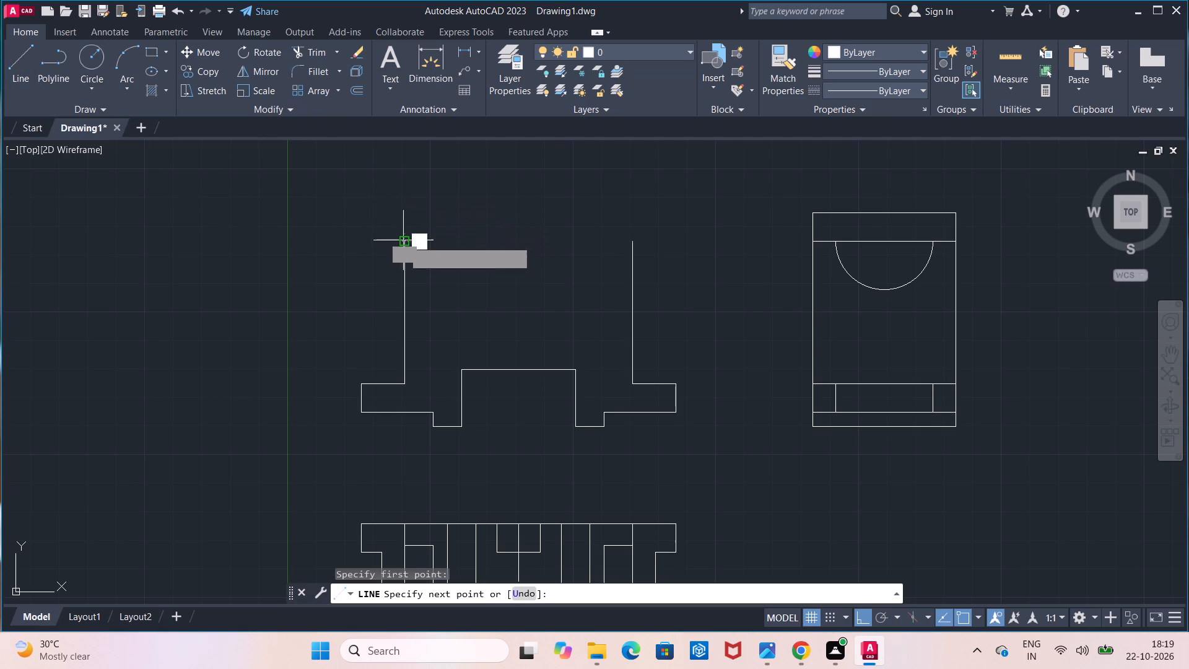
text(10)
key(Return)
key(Escape)
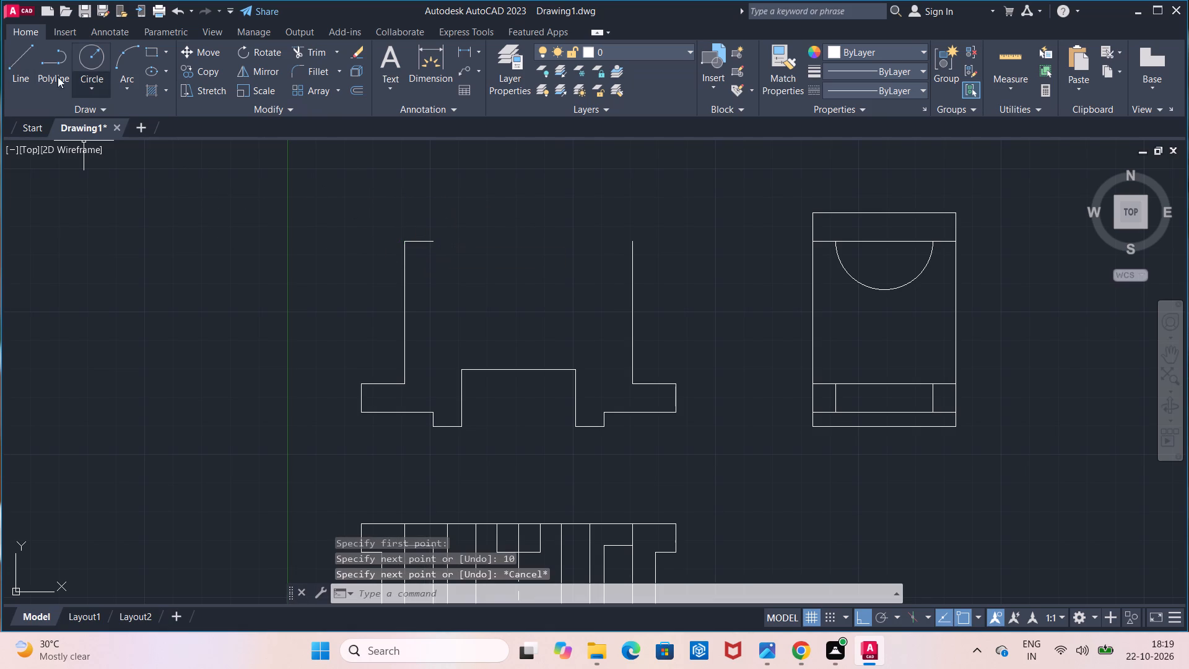
Draw a 10 mm horizontal line inward from the top of the front view's right 50 mm line.
click(24, 74)
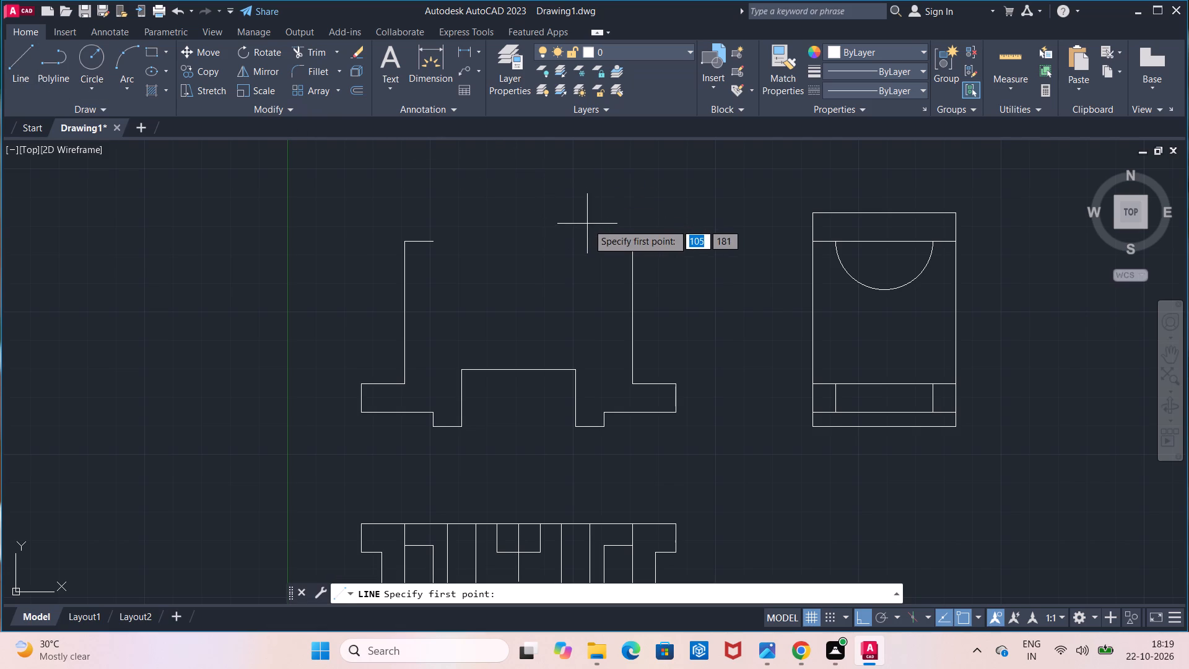
click(632, 243)
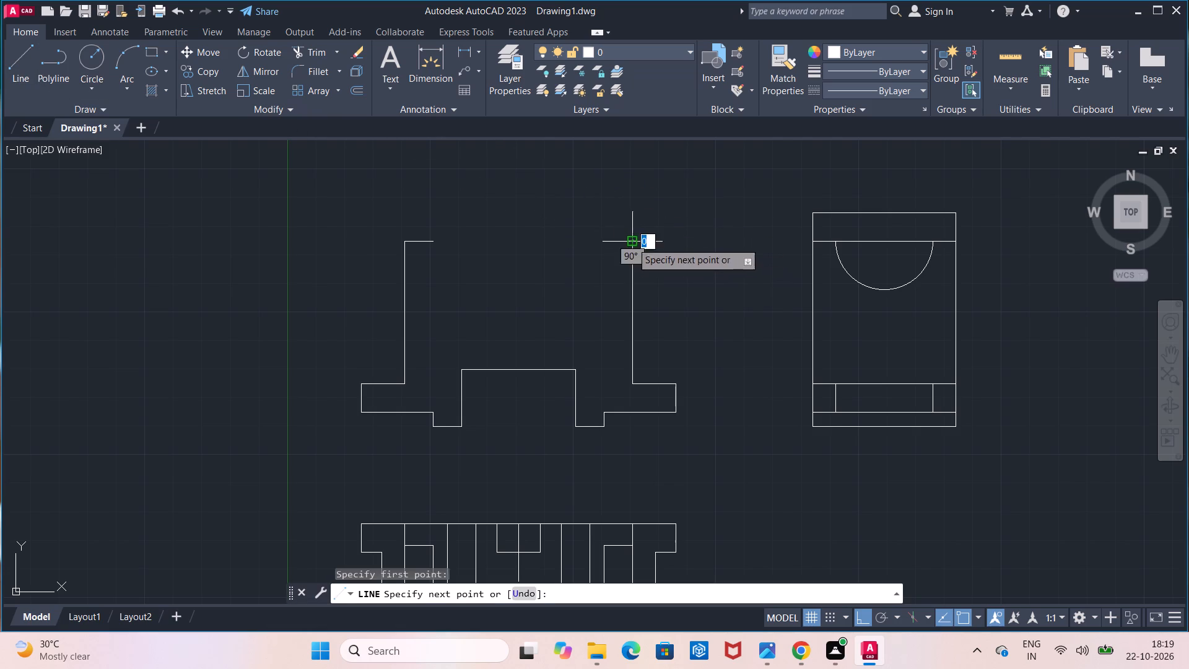
text(10)
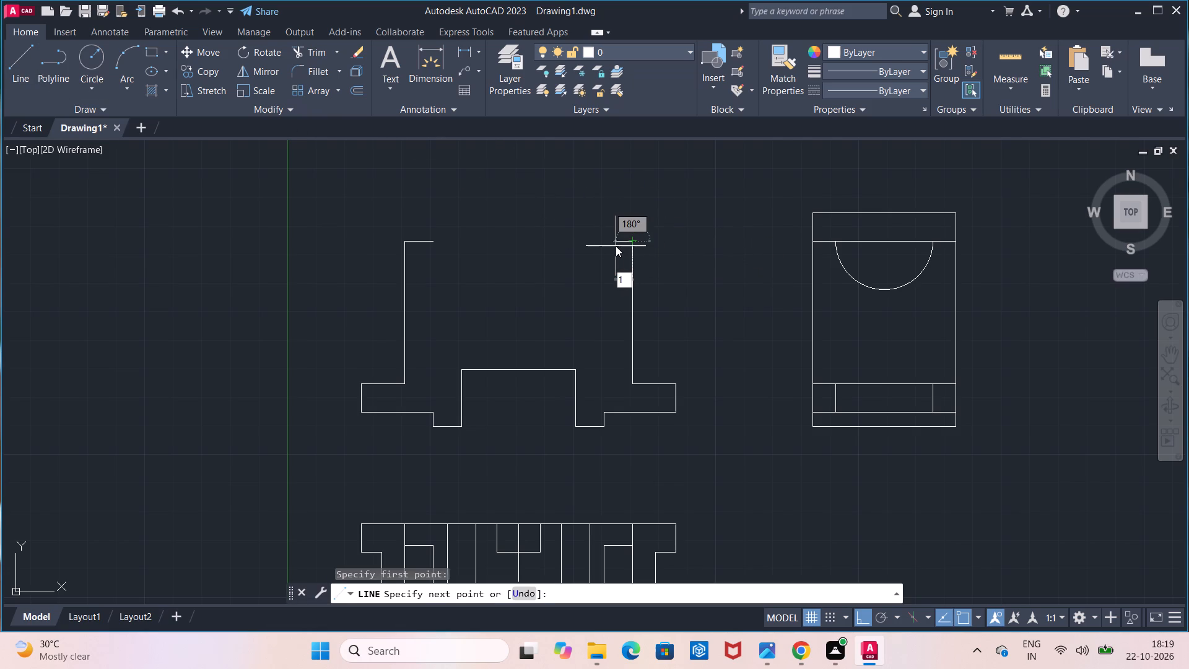
key(Return)
key(Escape)
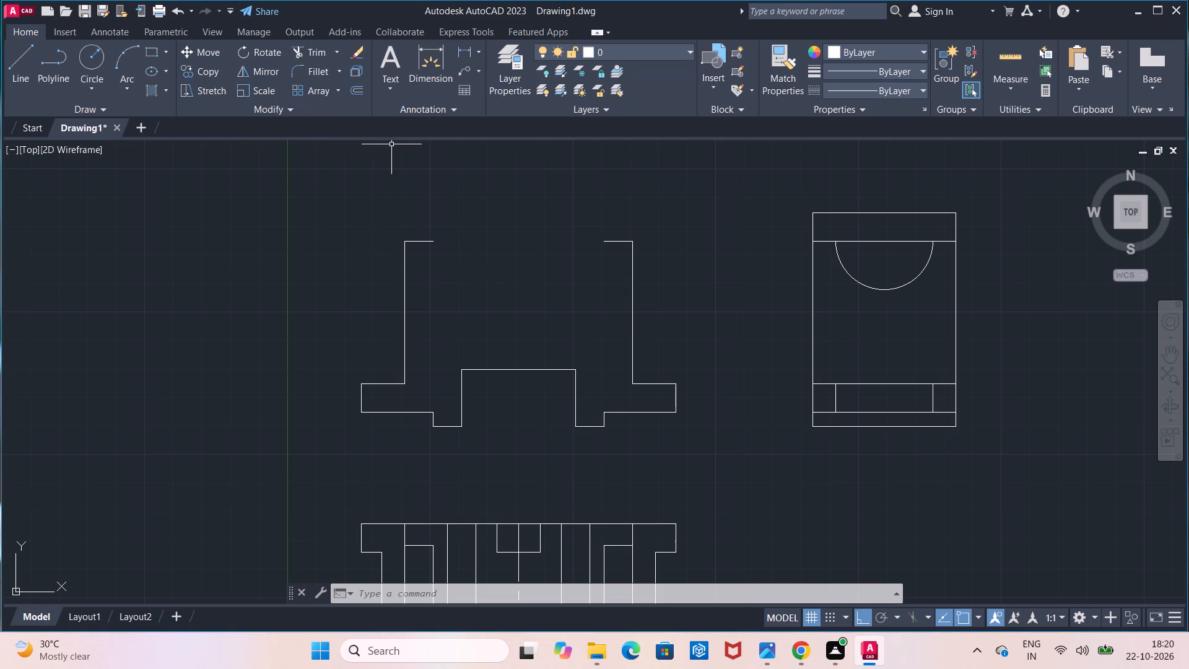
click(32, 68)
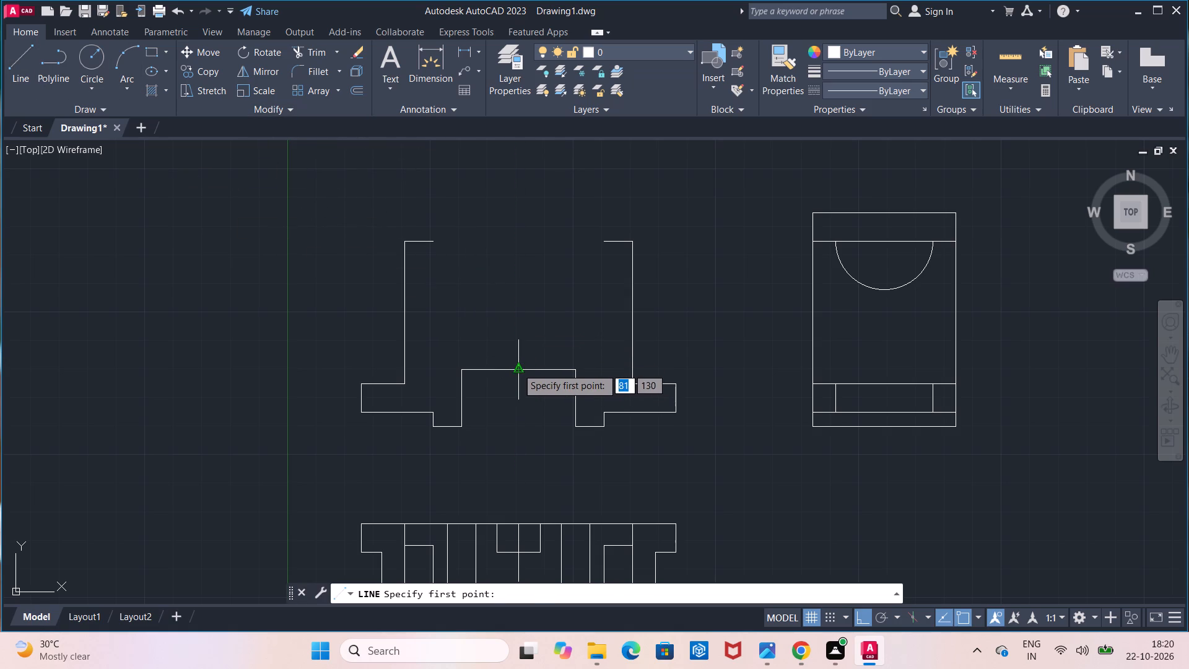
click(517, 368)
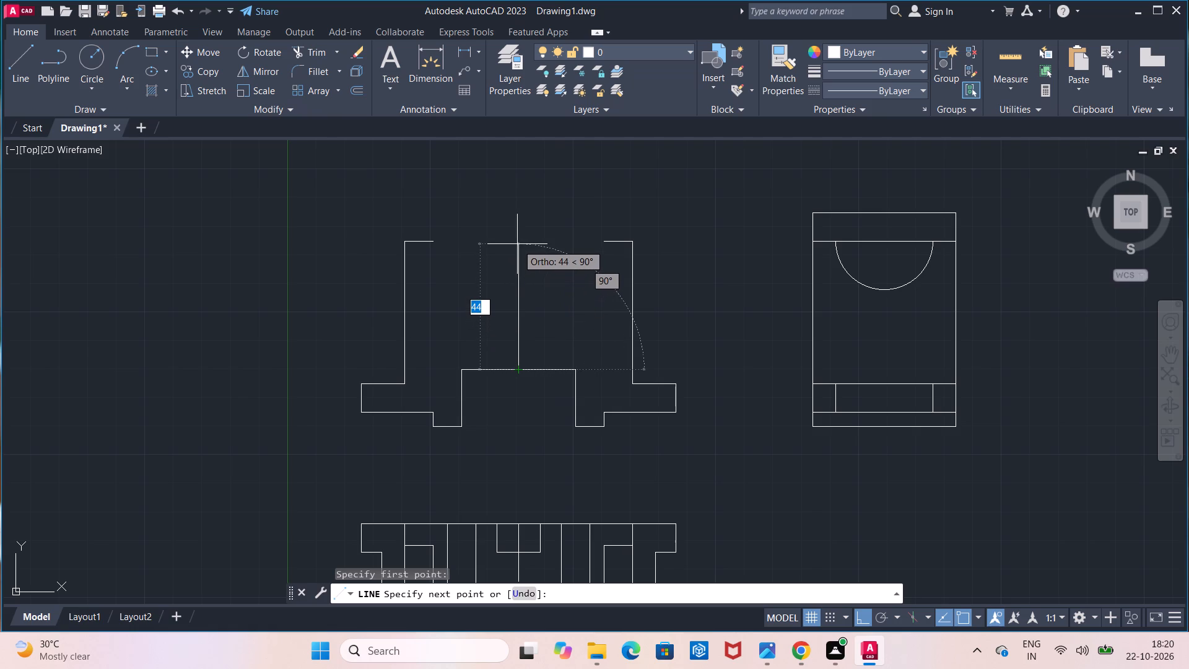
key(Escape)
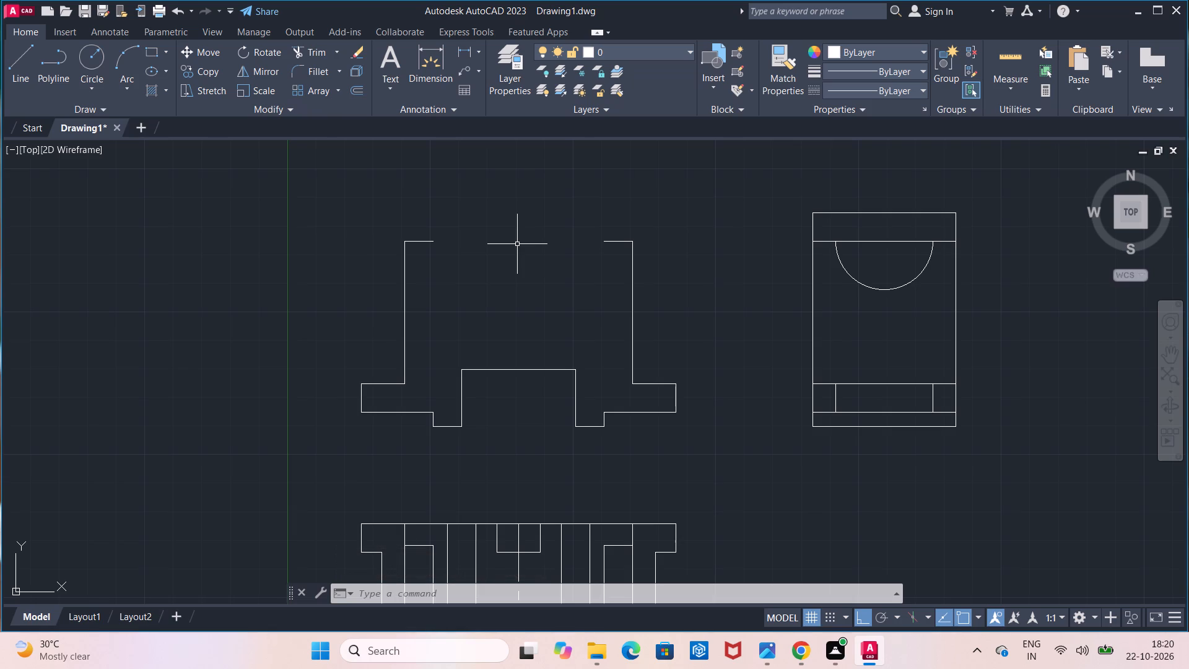
Set the current linetype to CENTER2.
click(924, 93)
click(915, 143)
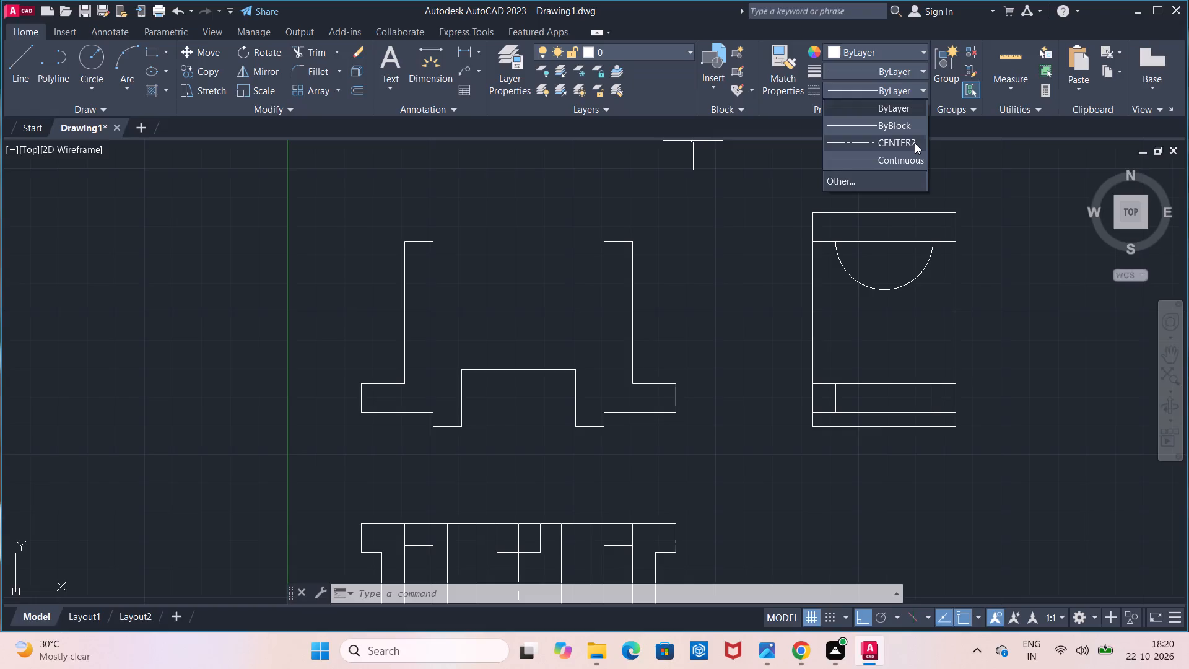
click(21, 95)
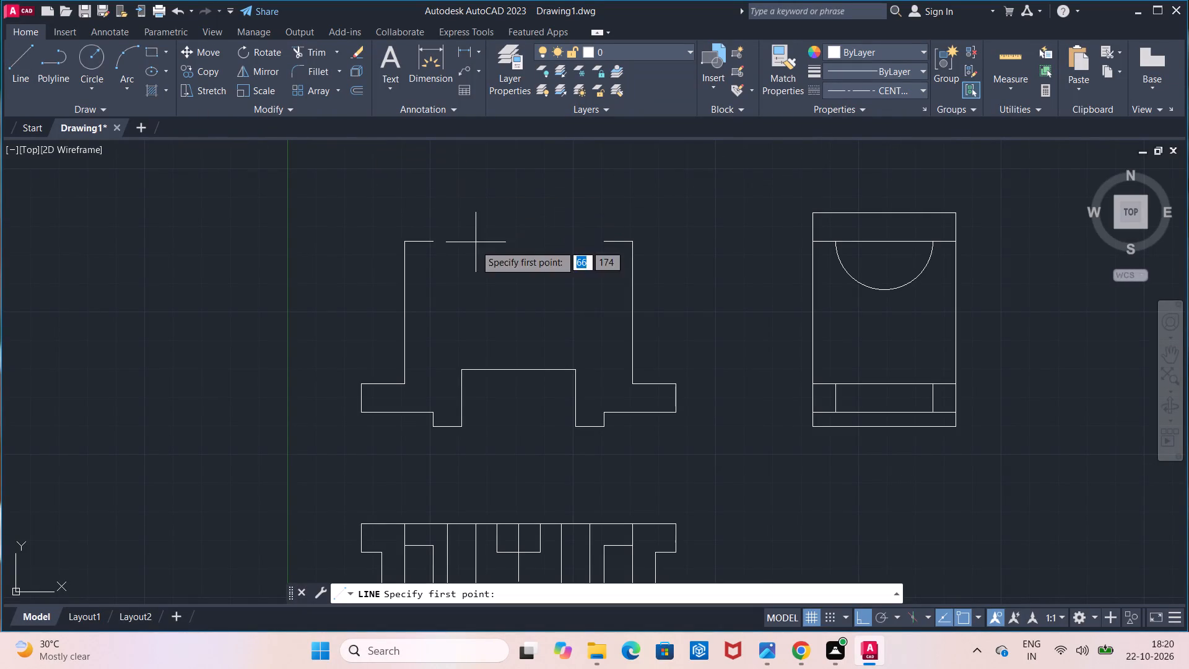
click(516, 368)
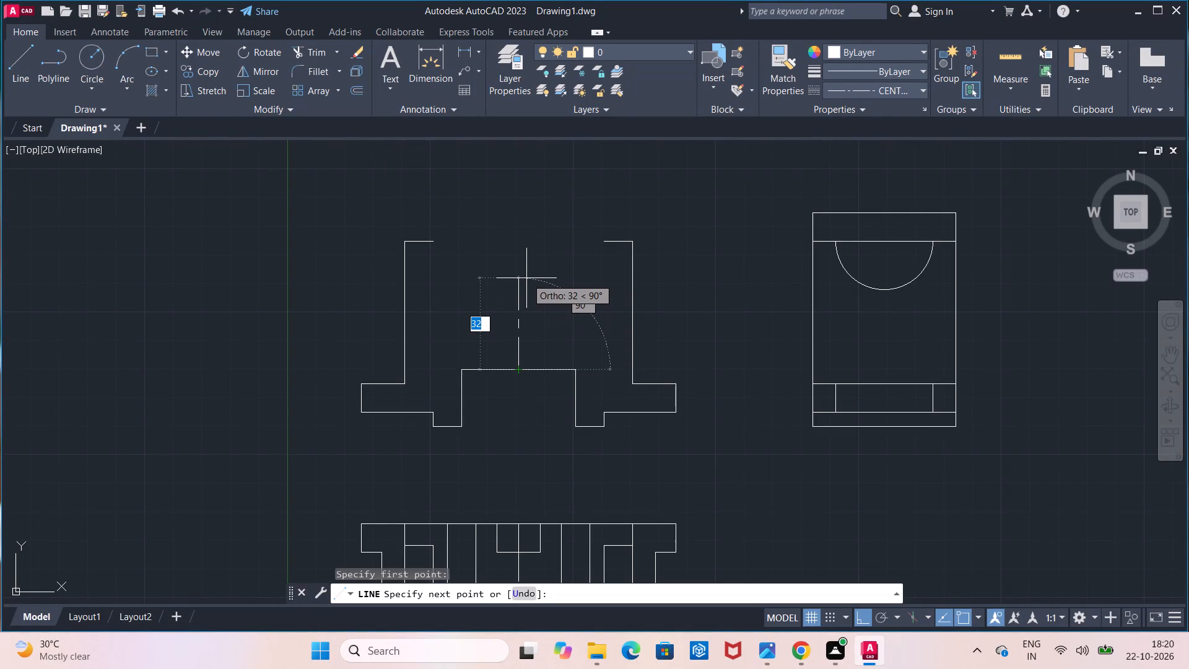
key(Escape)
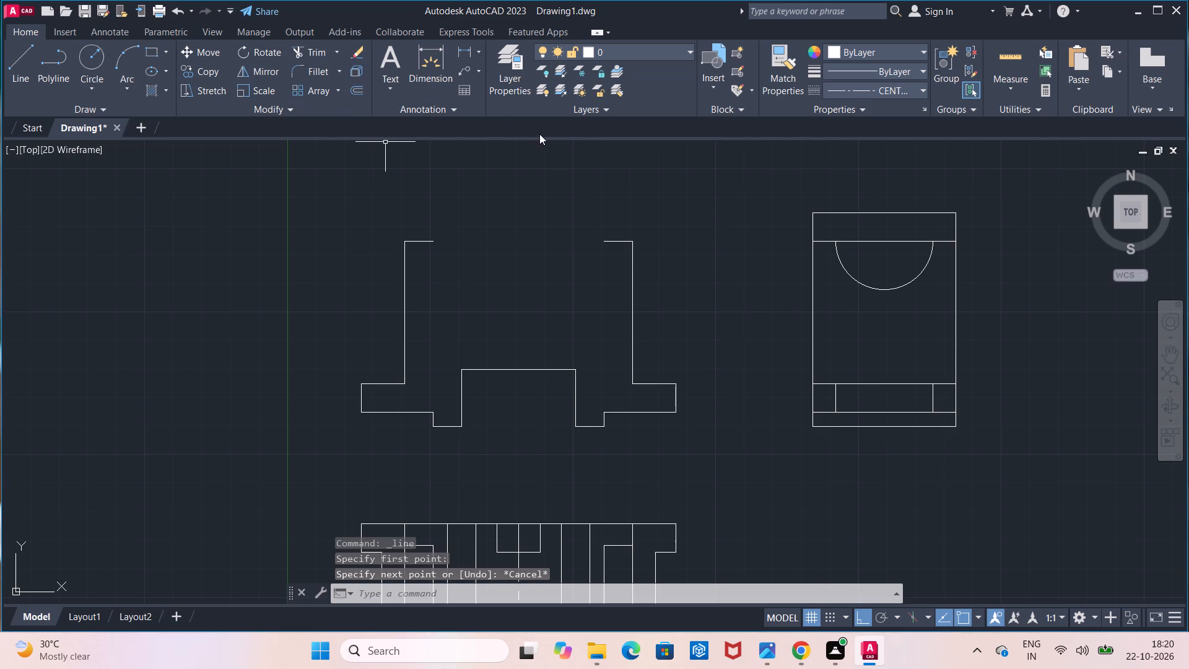
Extend the top edge of the front view's bottom slot across to the side view's left edge.
click(338, 54)
click(339, 113)
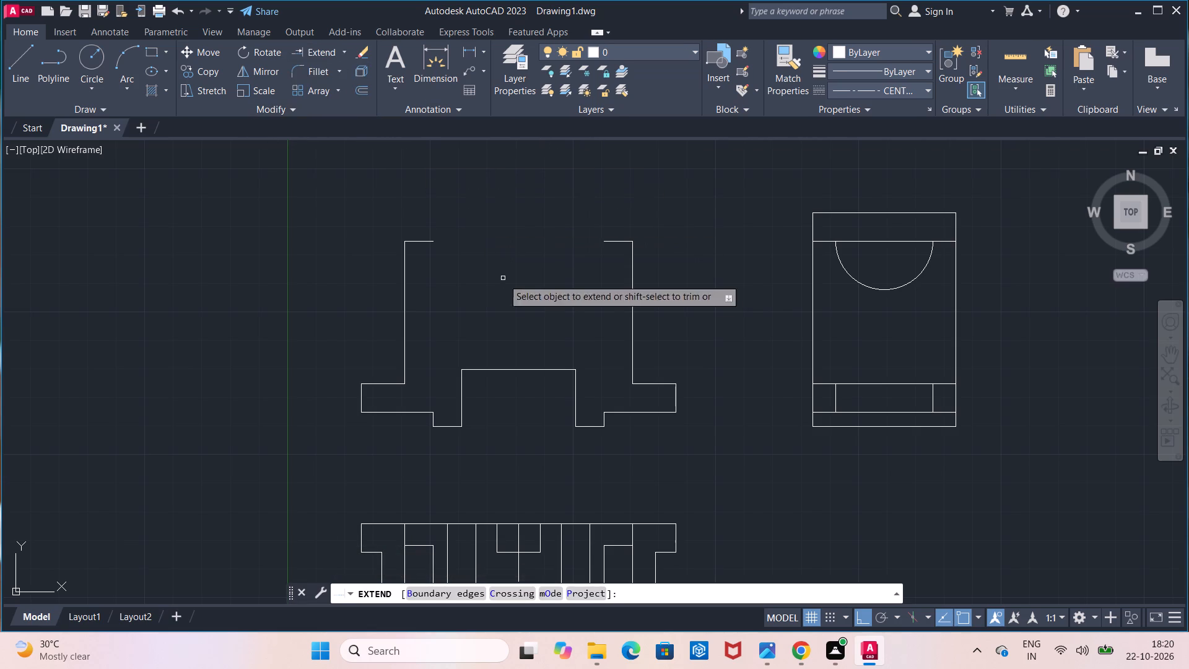
click(547, 368)
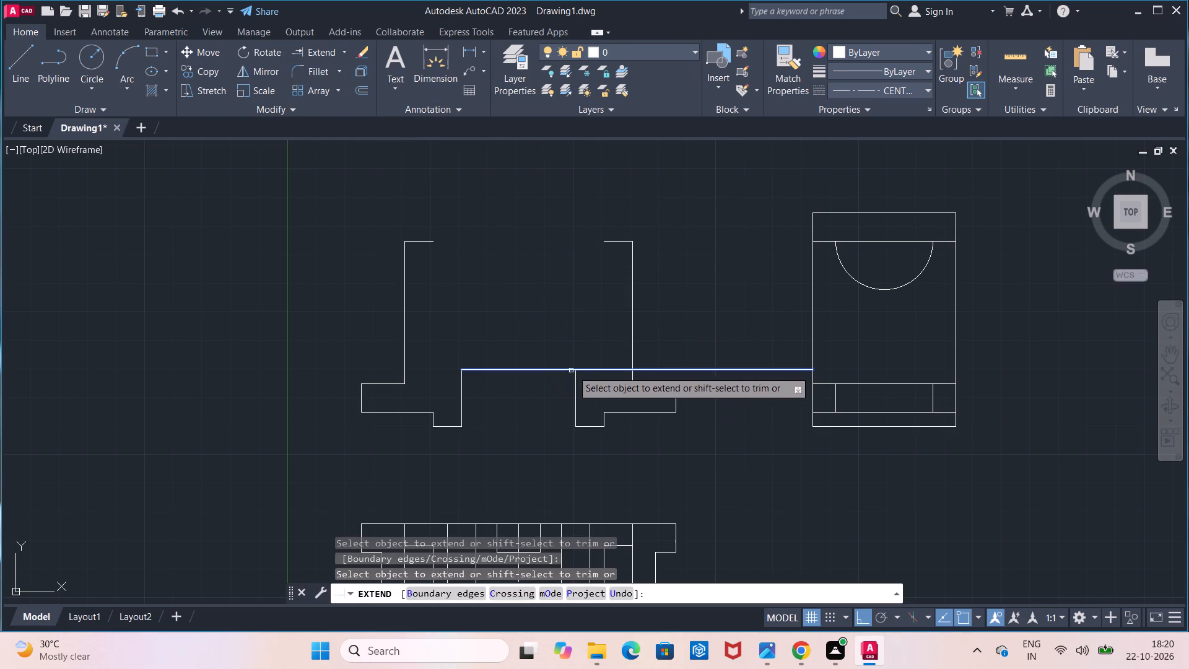
click(612, 370)
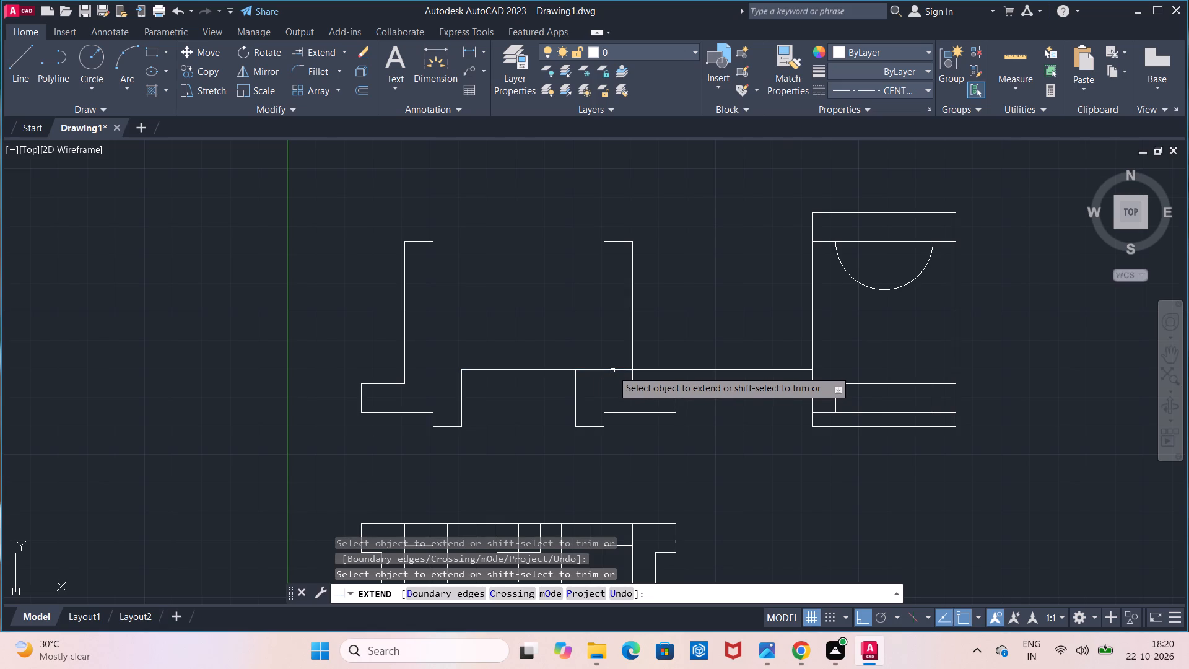
key(Escape)
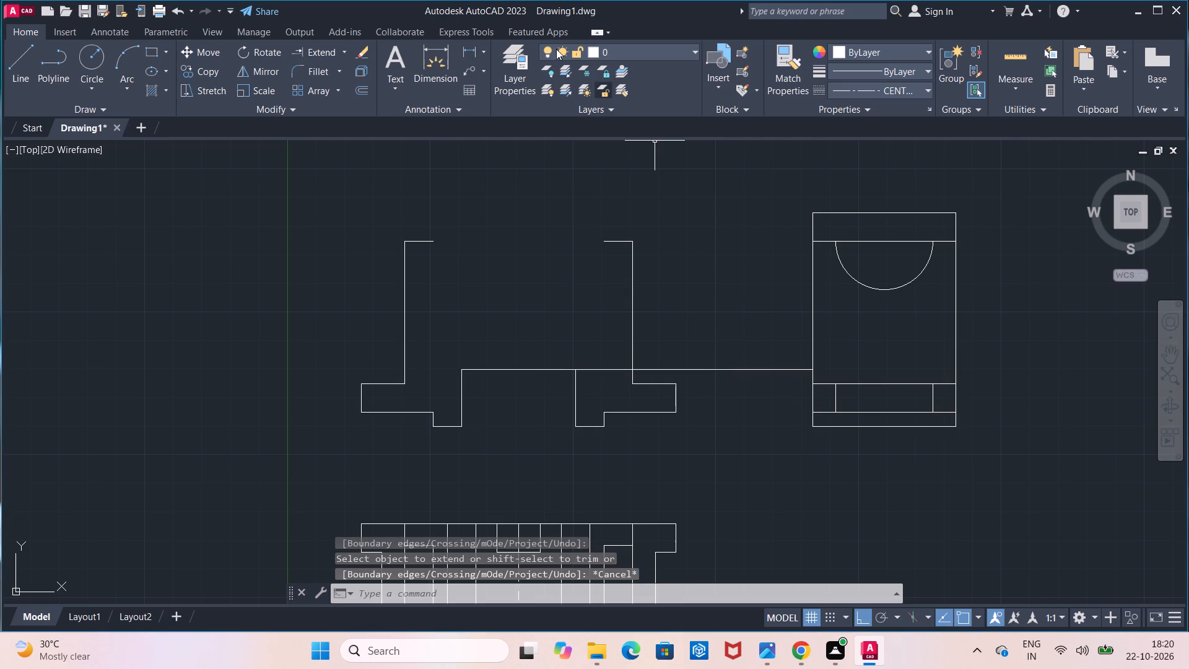
Measure the vertical distance from the extended slot line to the side view's top left corner.
click(469, 51)
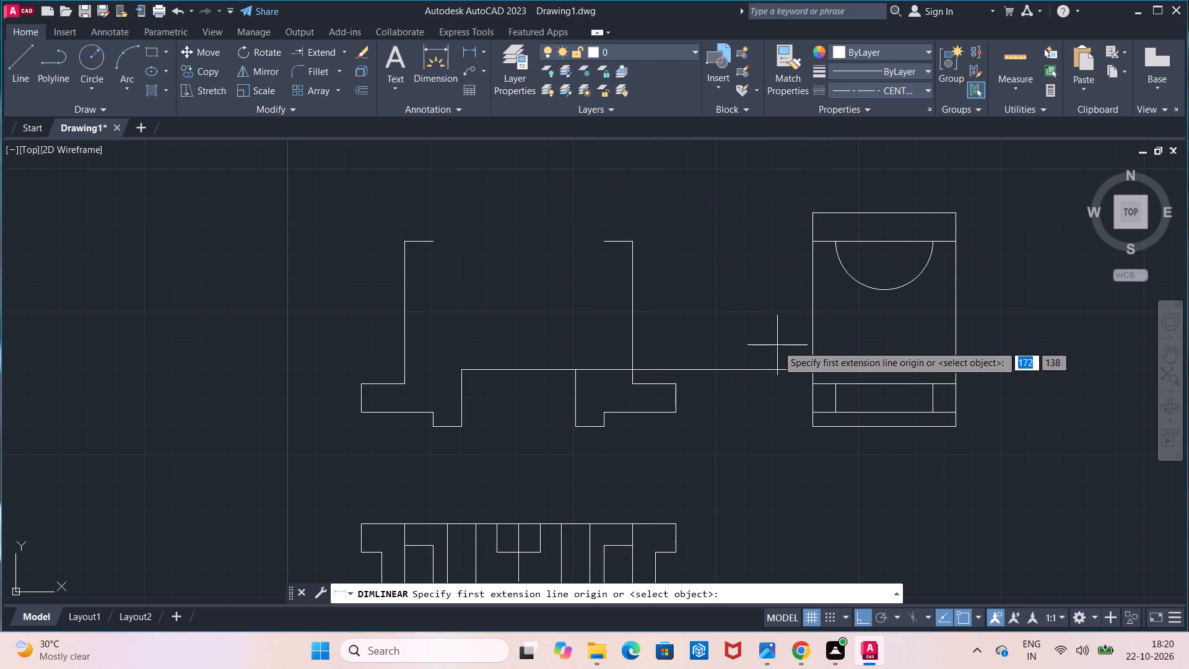
click(812, 372)
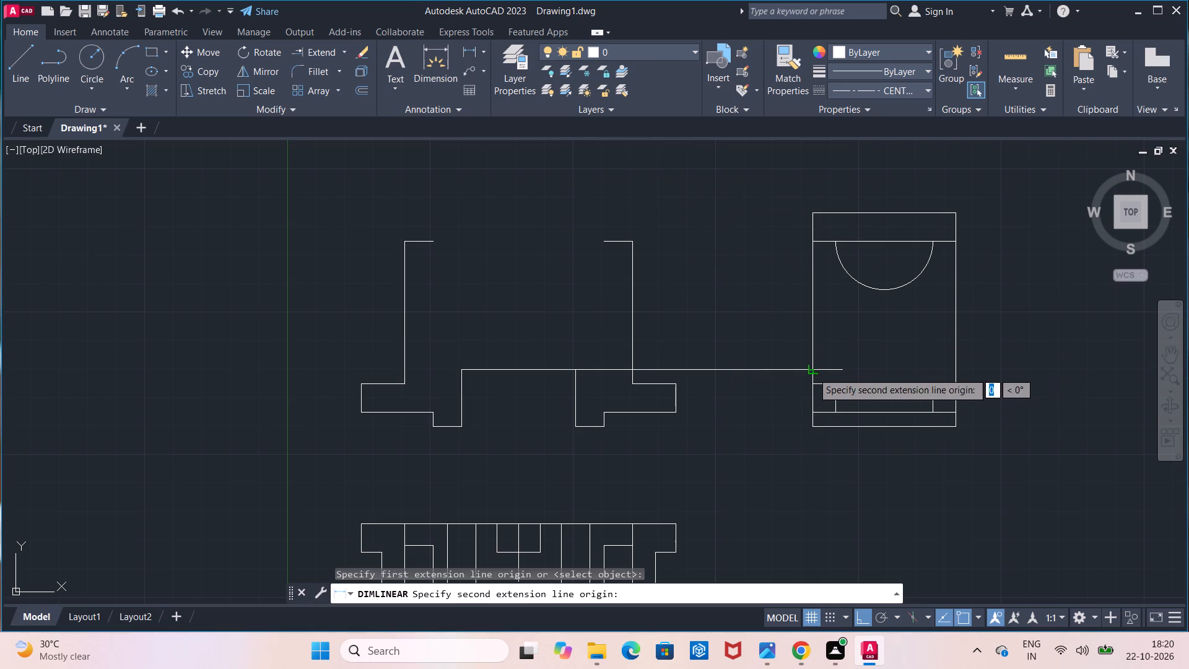
click(811, 216)
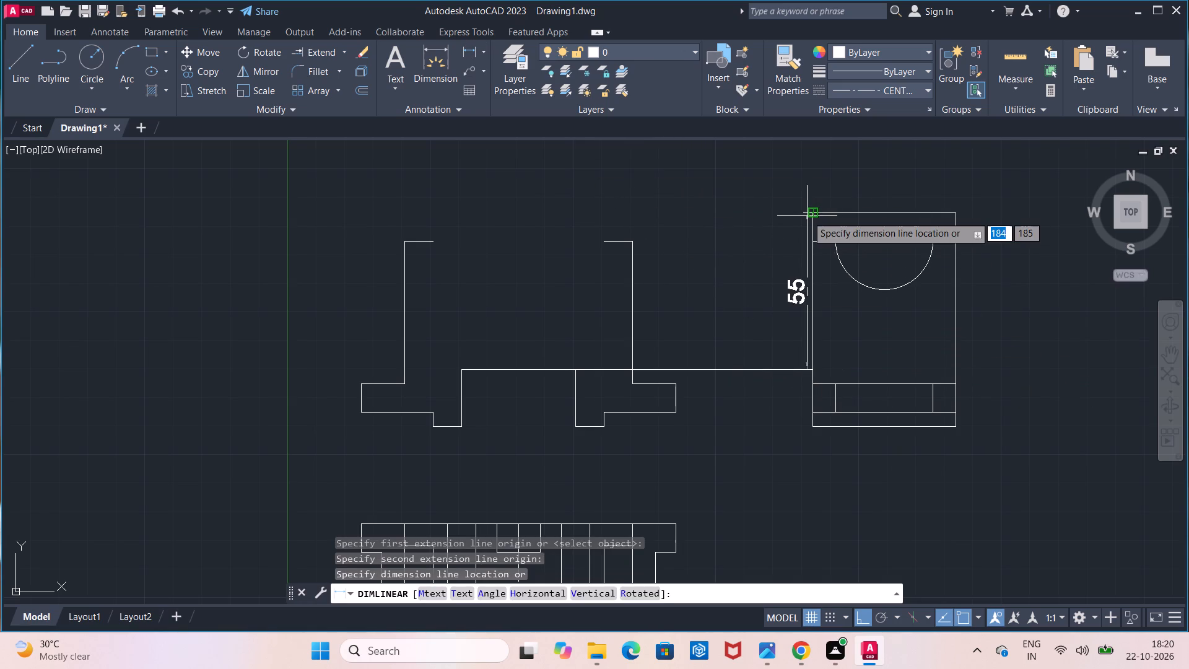
key(Escape)
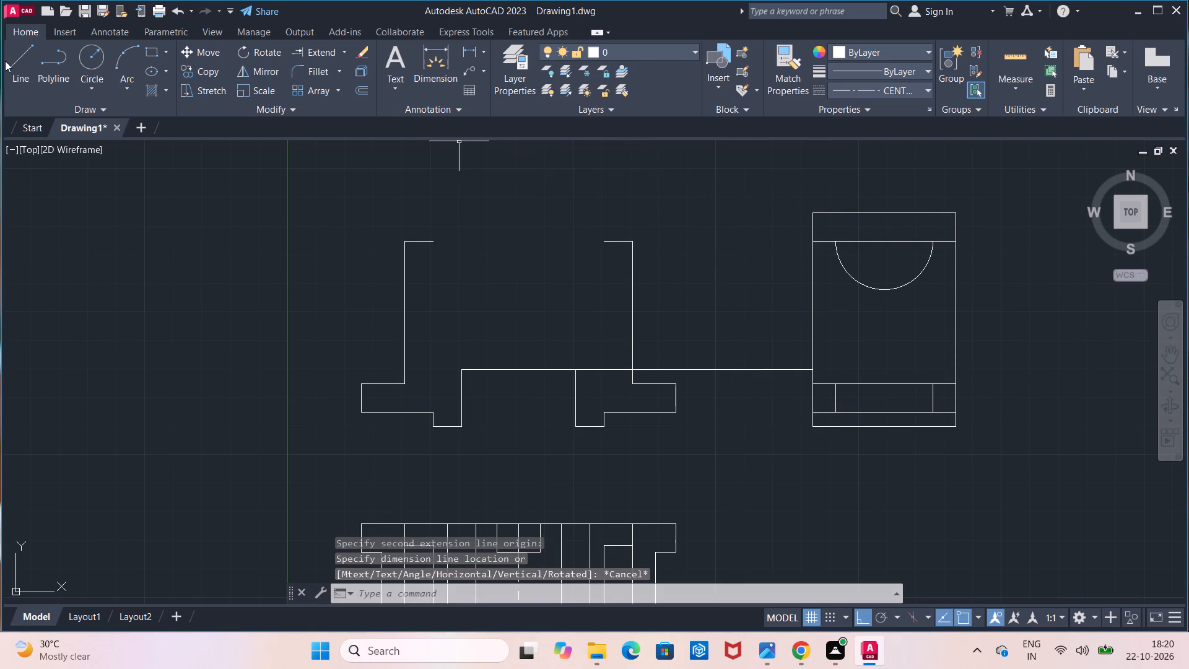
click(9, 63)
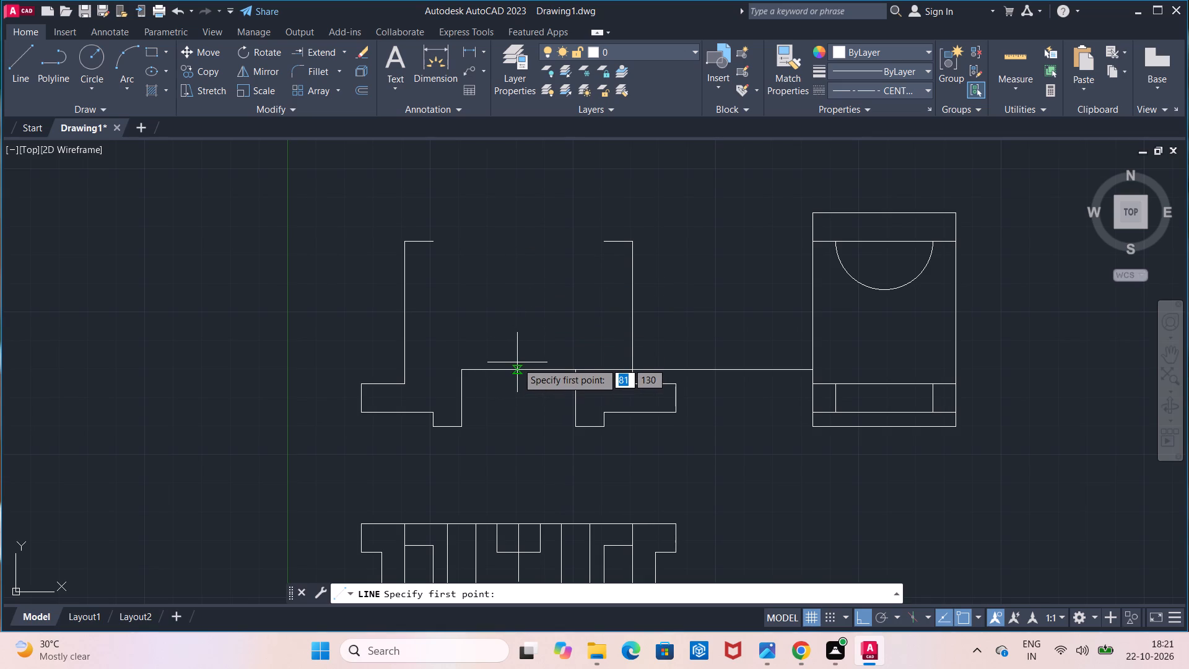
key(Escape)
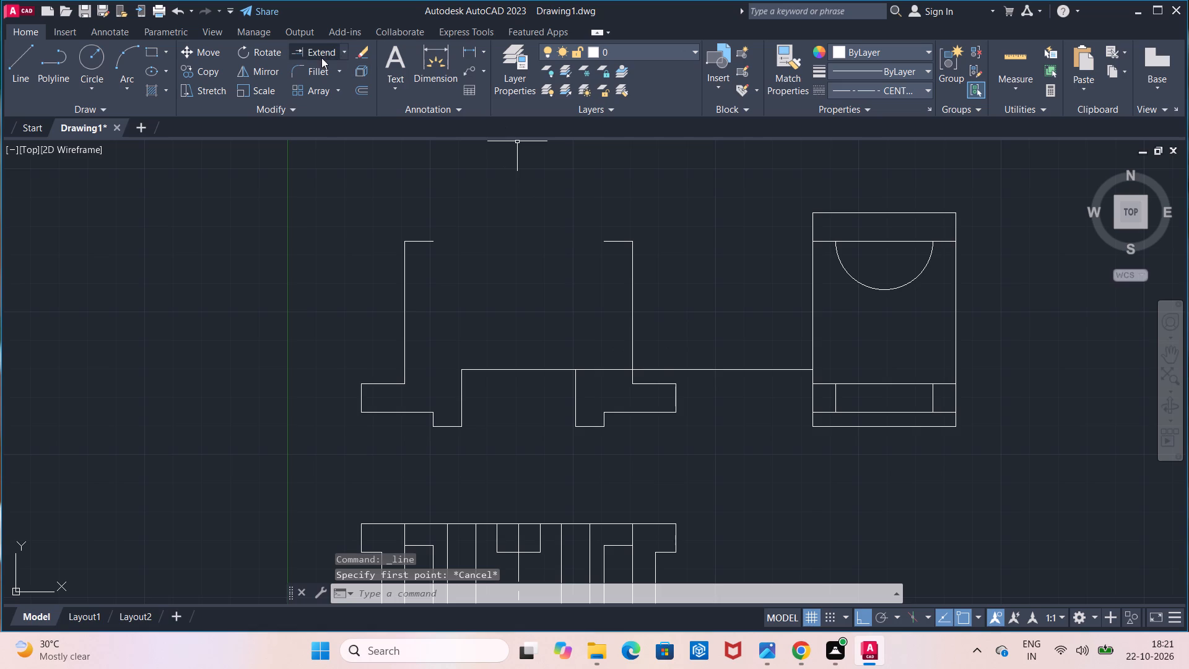
Trim the extended slot line in the front view back to the slot's right vertical edge.
click(344, 51)
click(344, 85)
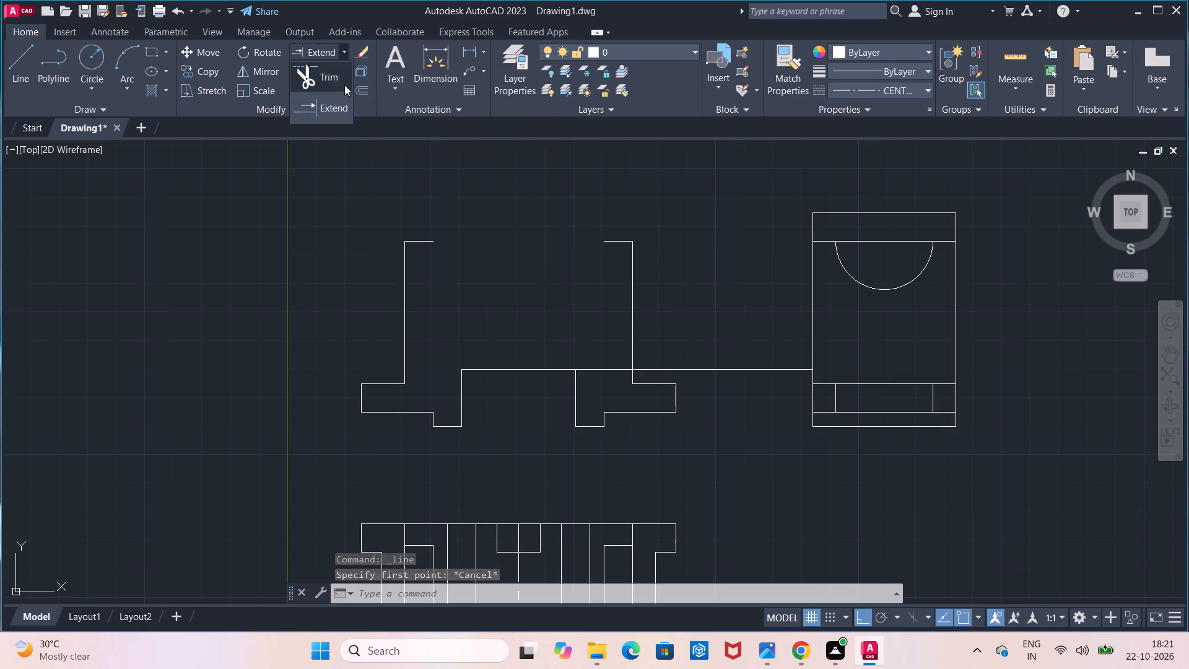
click(763, 372)
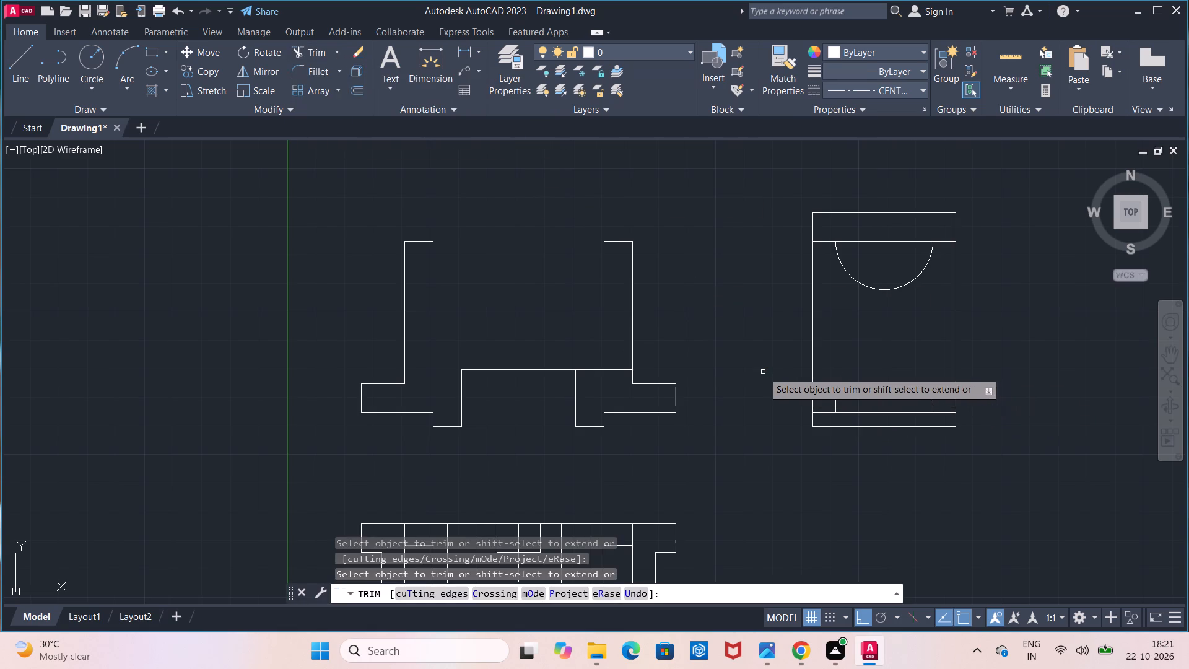
key(Escape)
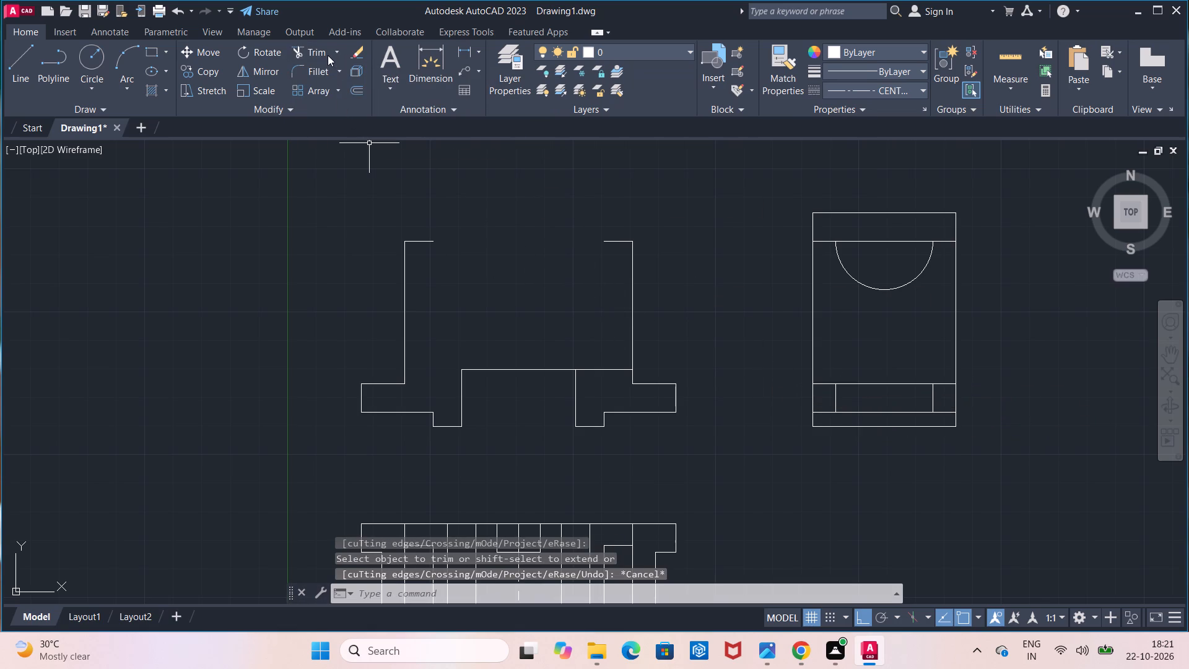
click(328, 55)
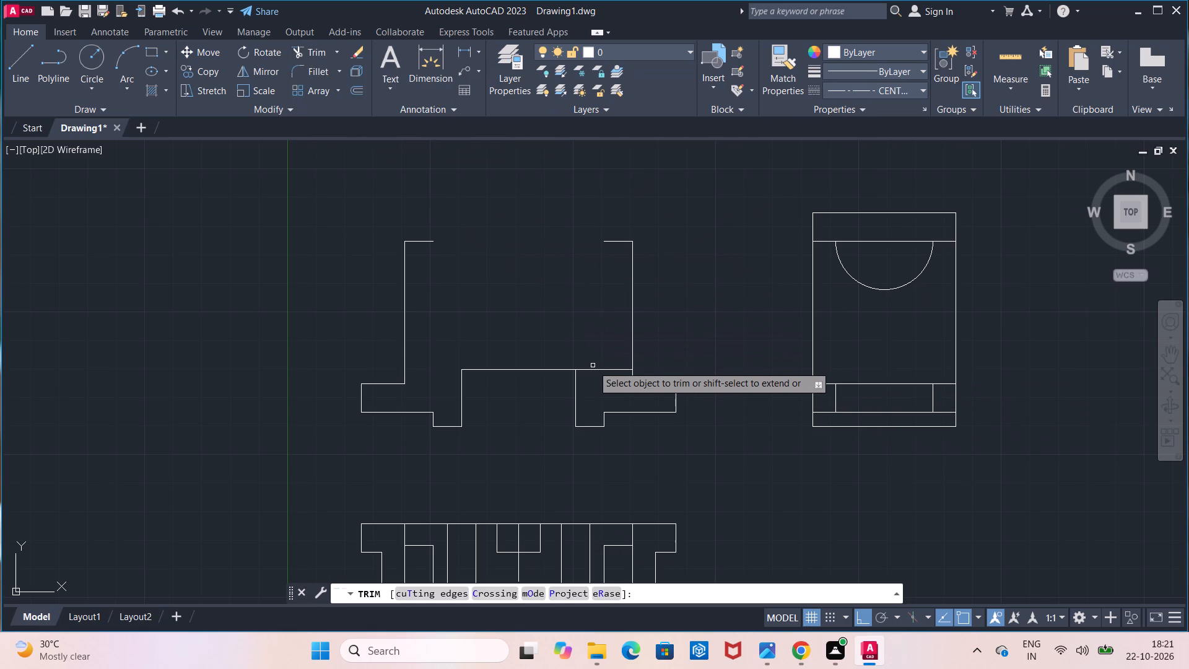
click(596, 369)
key(Escape)
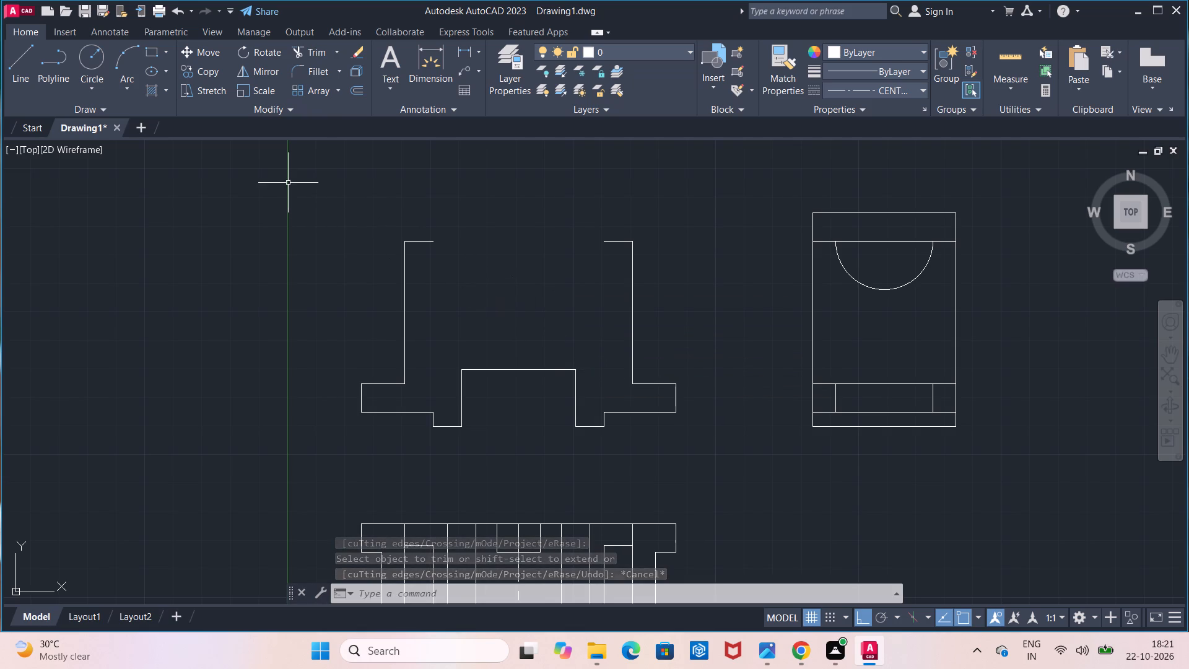
Draw a 55 mm vertical centre line upward from the midpoint of the front view's slot top edge.
click(12, 52)
click(515, 370)
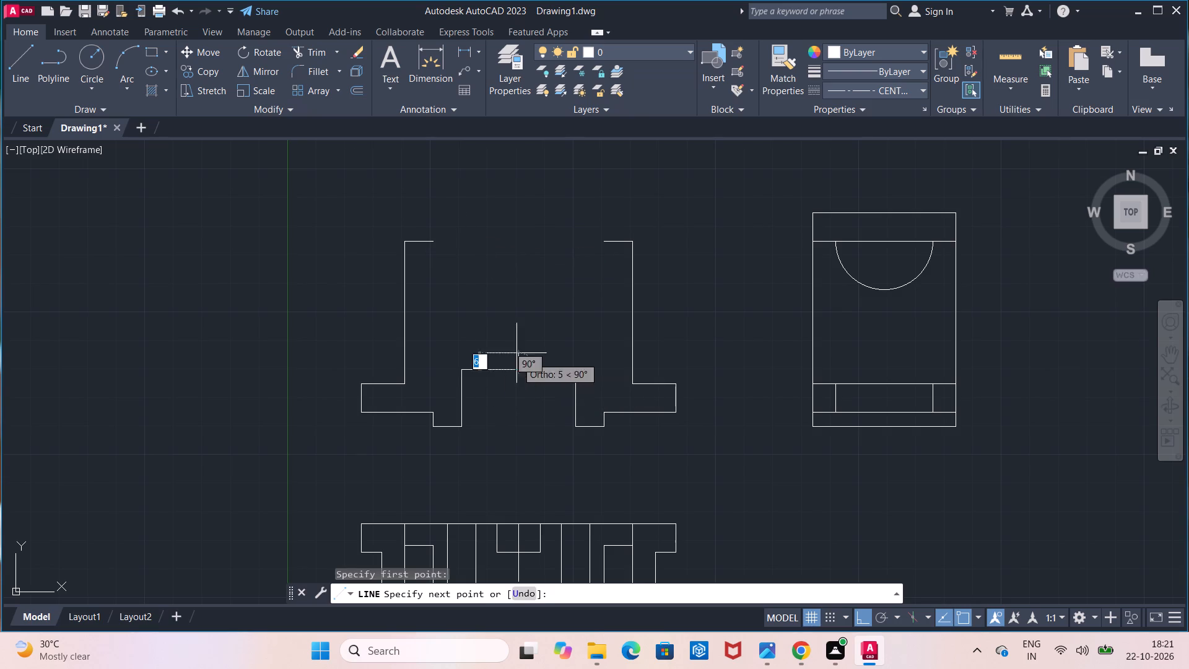
text(55)
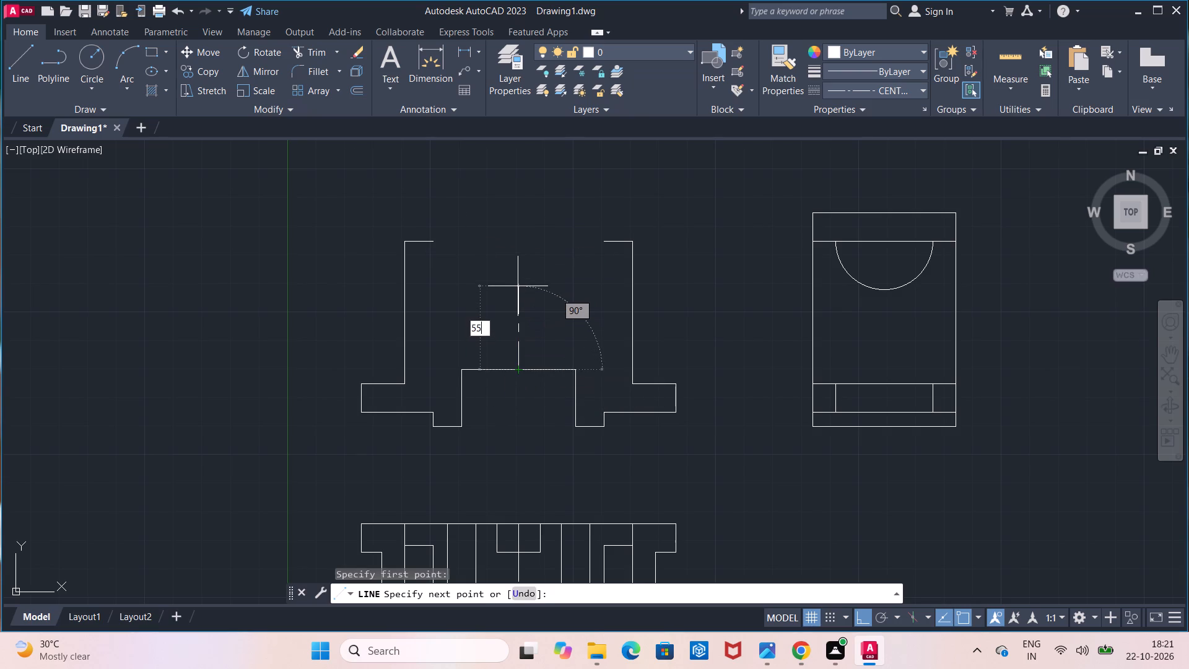
key(Return)
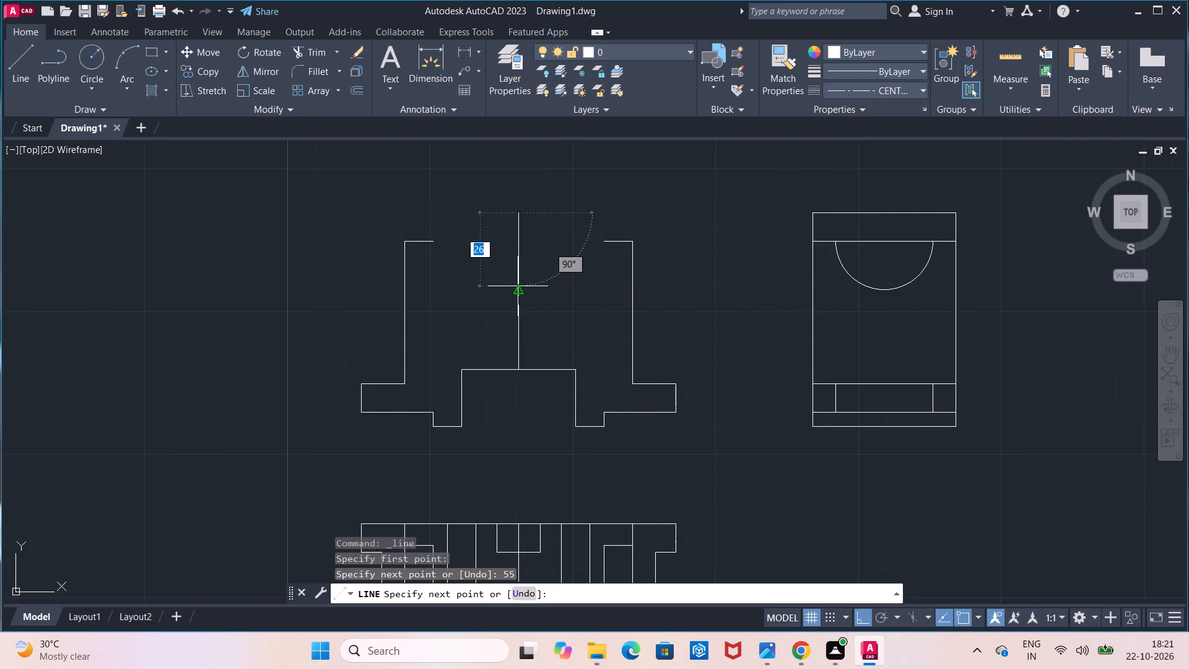
key(Escape)
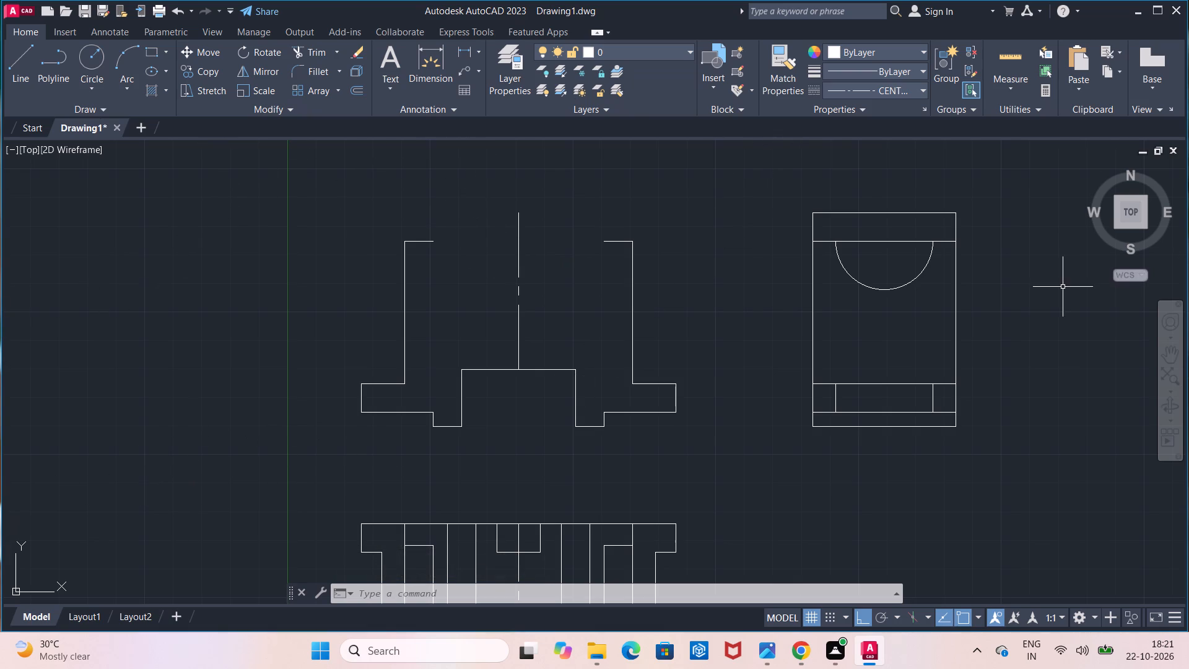
With the current linetype set to ByLayer, draw 7.5 mm horizontal lines to both sides from the centre line's upper end.
click(891, 92)
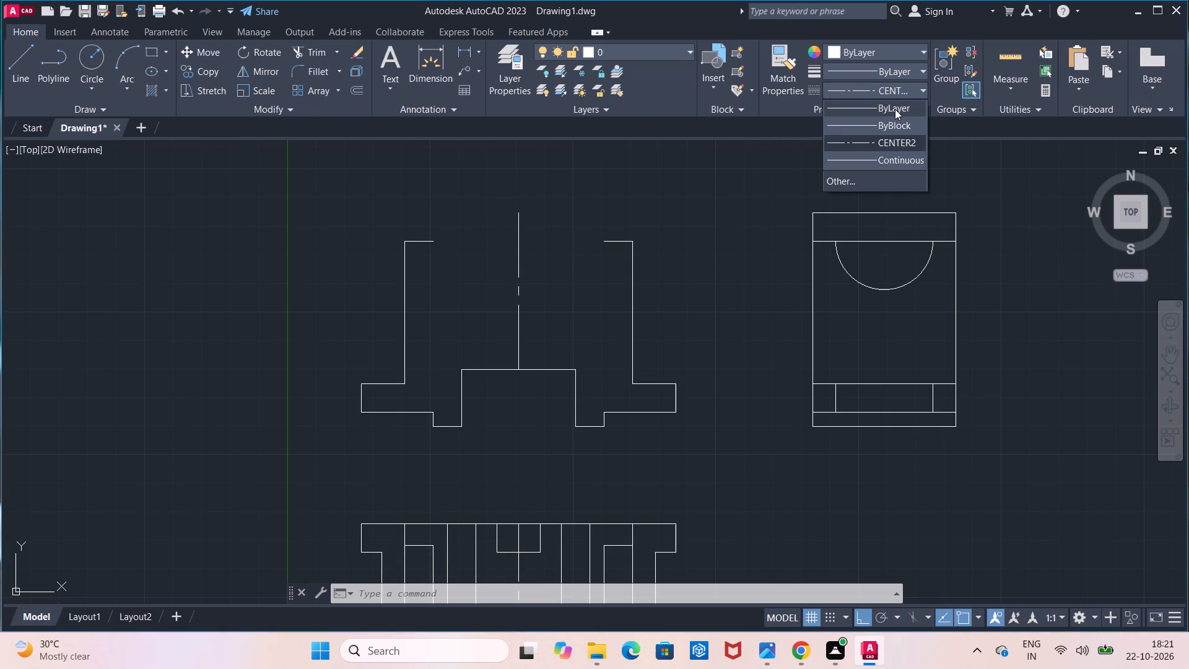
click(899, 112)
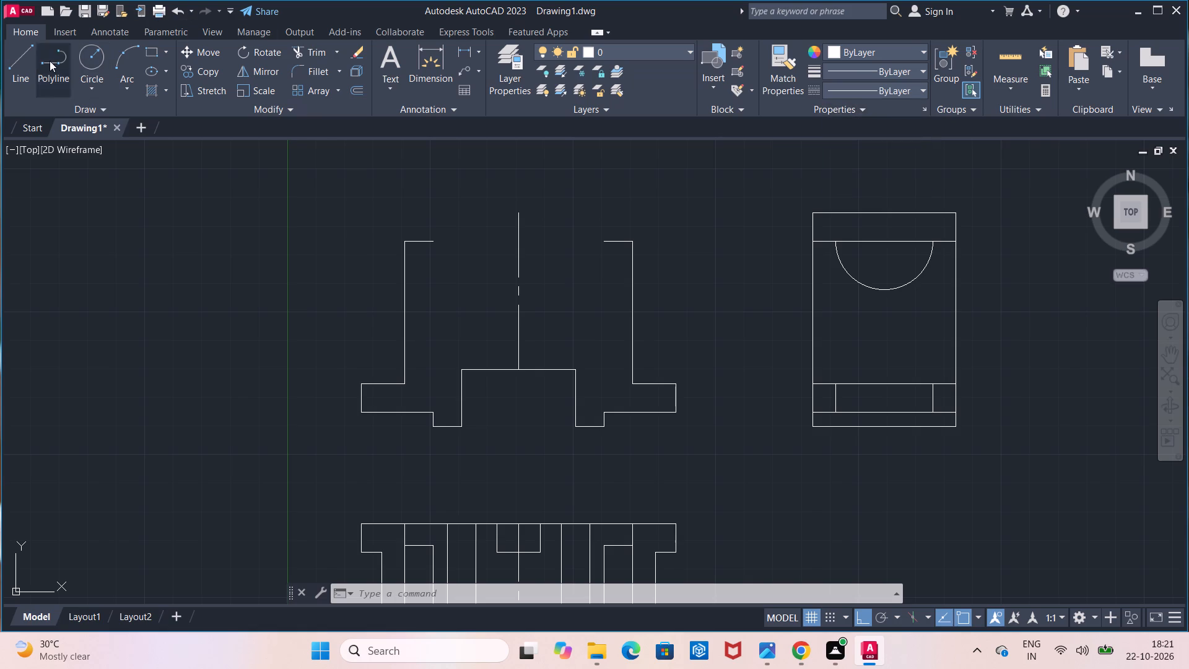
click(32, 61)
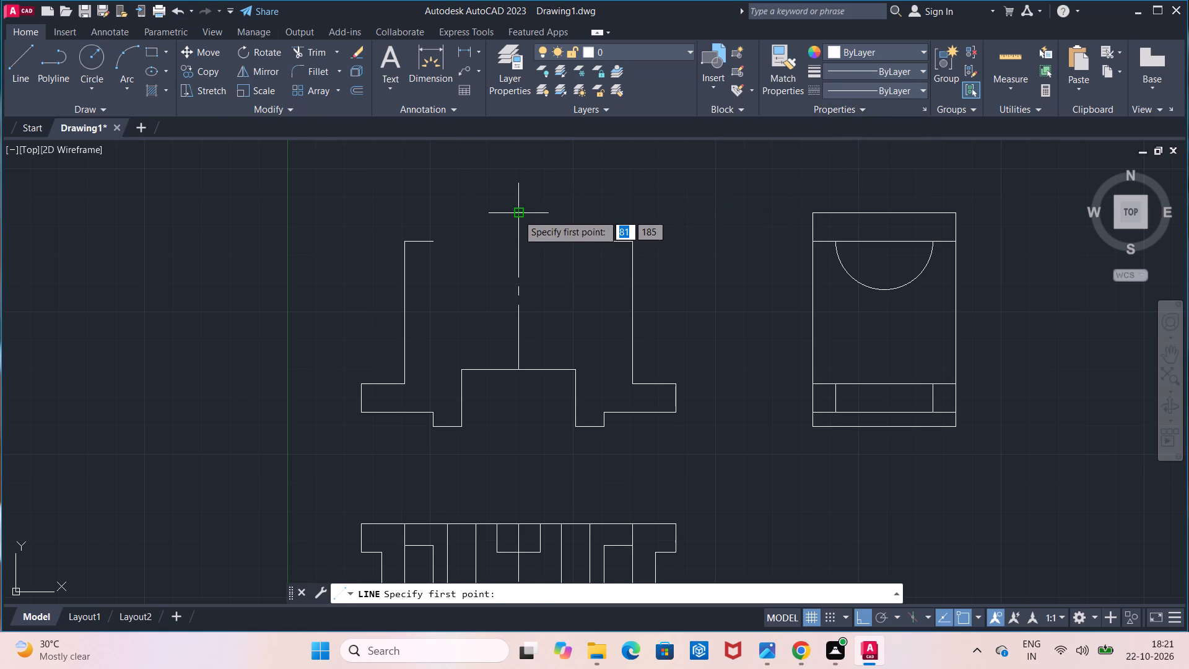
click(518, 214)
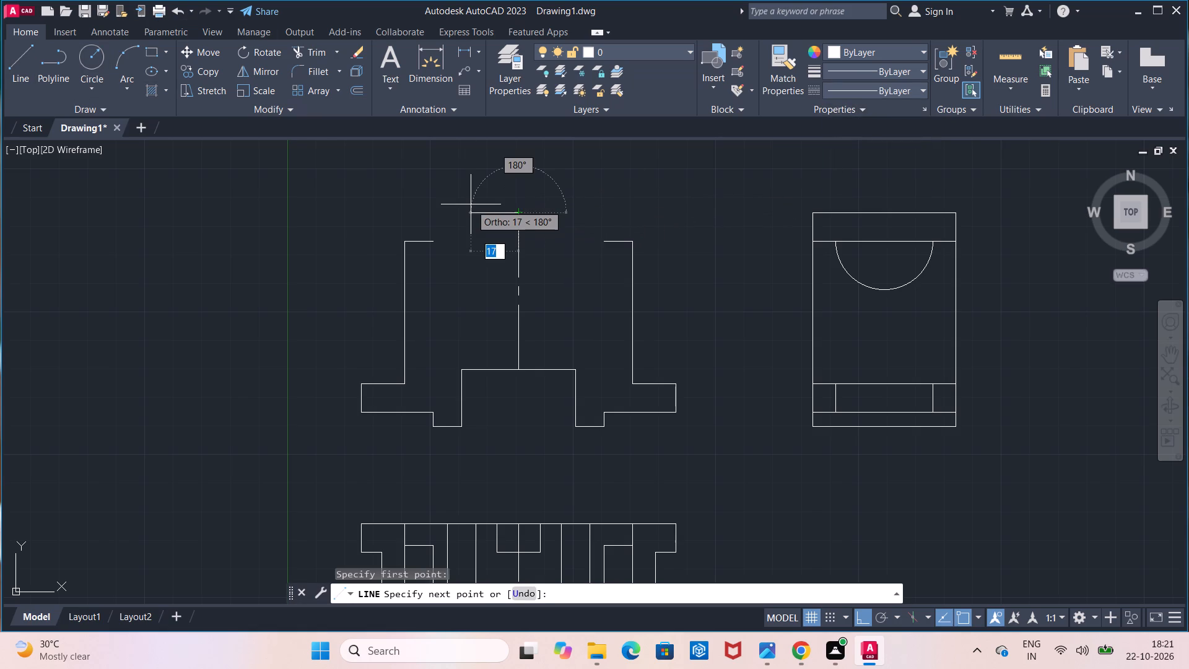
key(7)
text(.5)
key(Return)
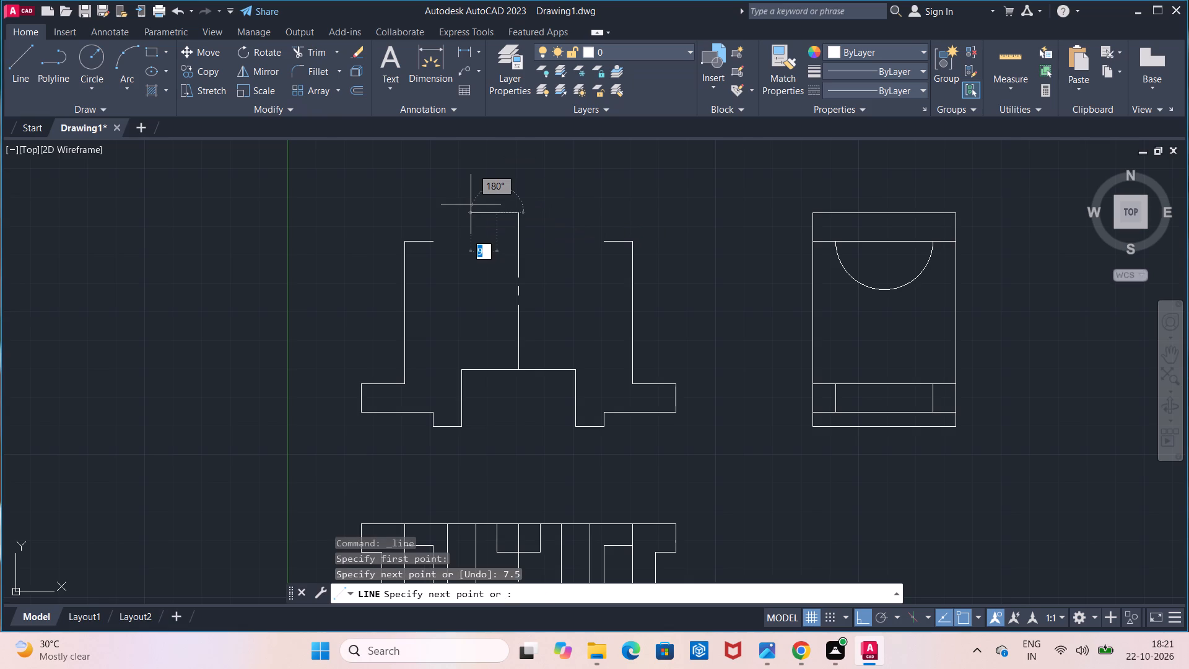
key(Escape)
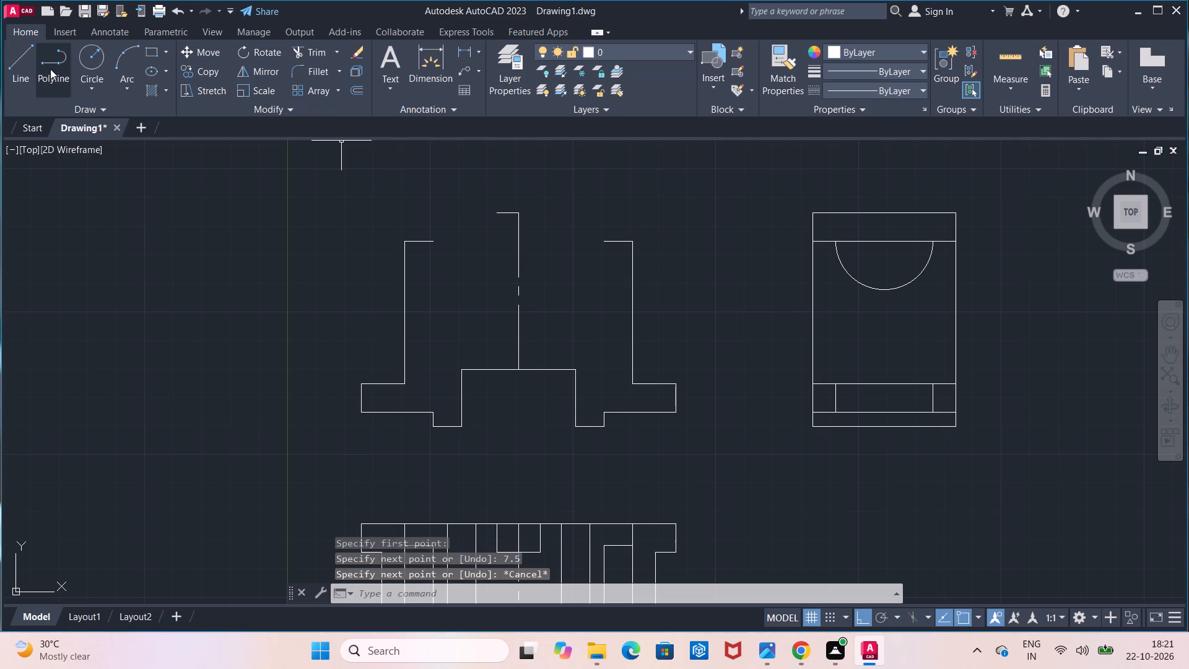
click(35, 77)
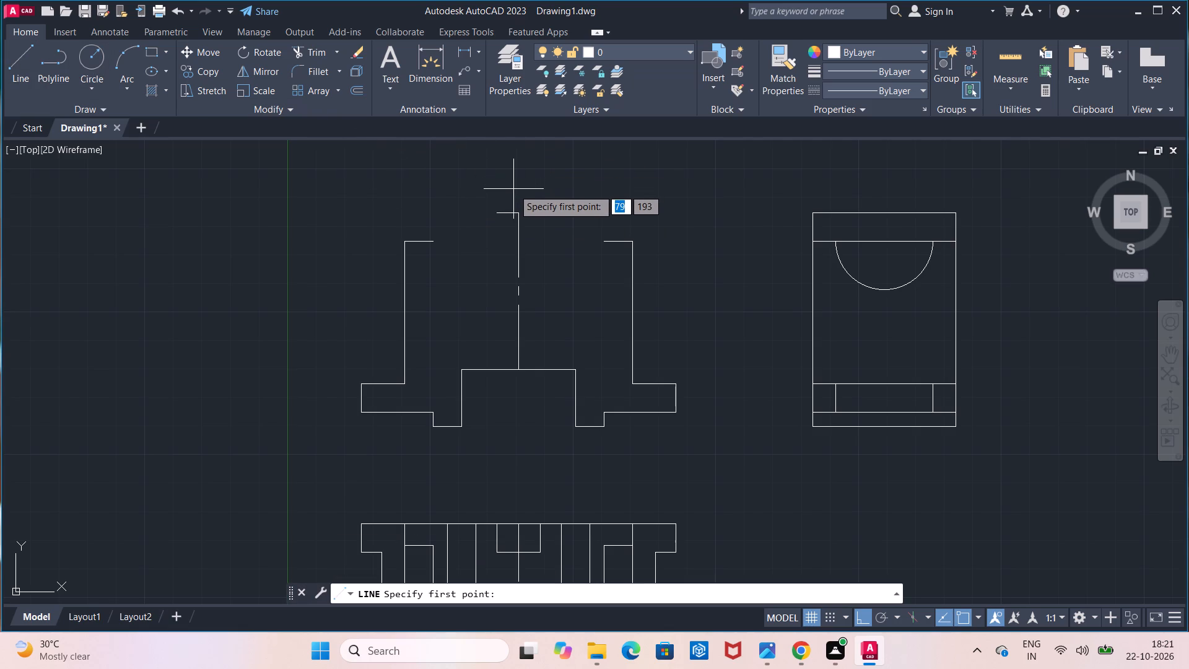
click(515, 214)
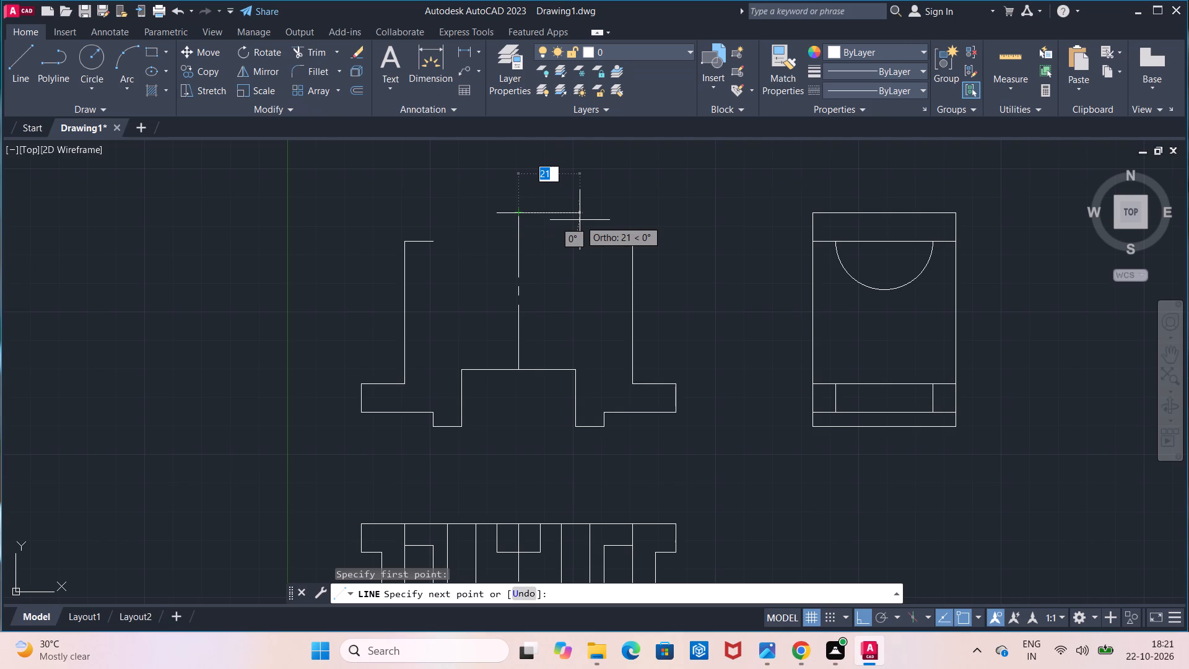
key(7)
text(.5)
key(Return)
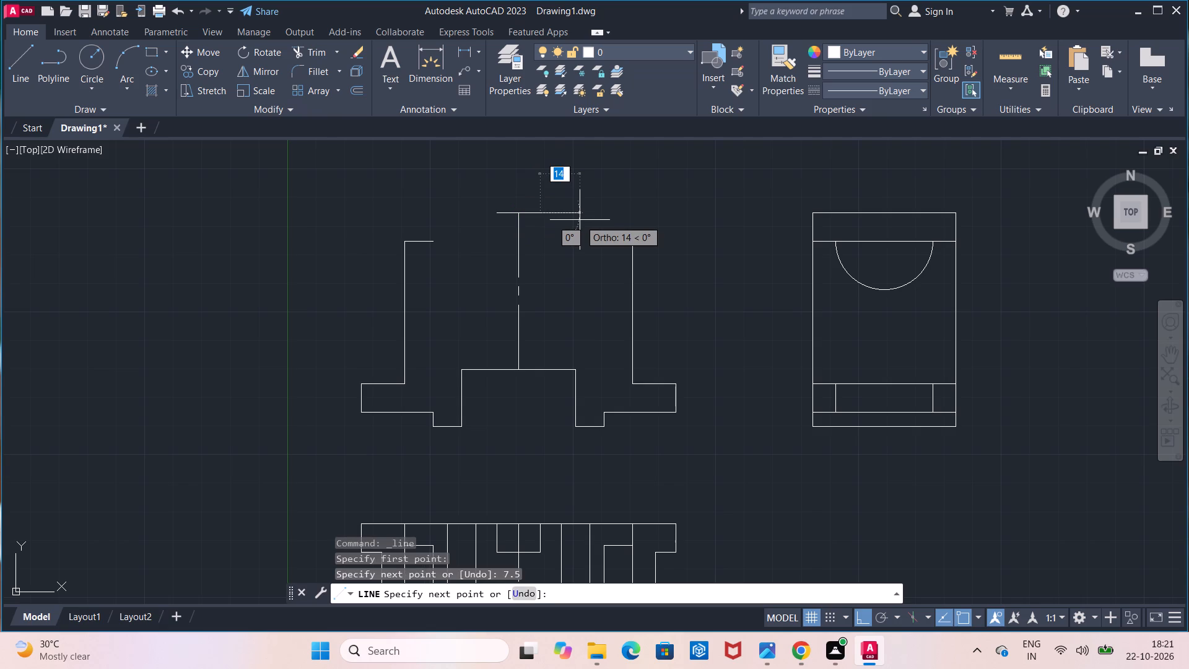
key(Escape)
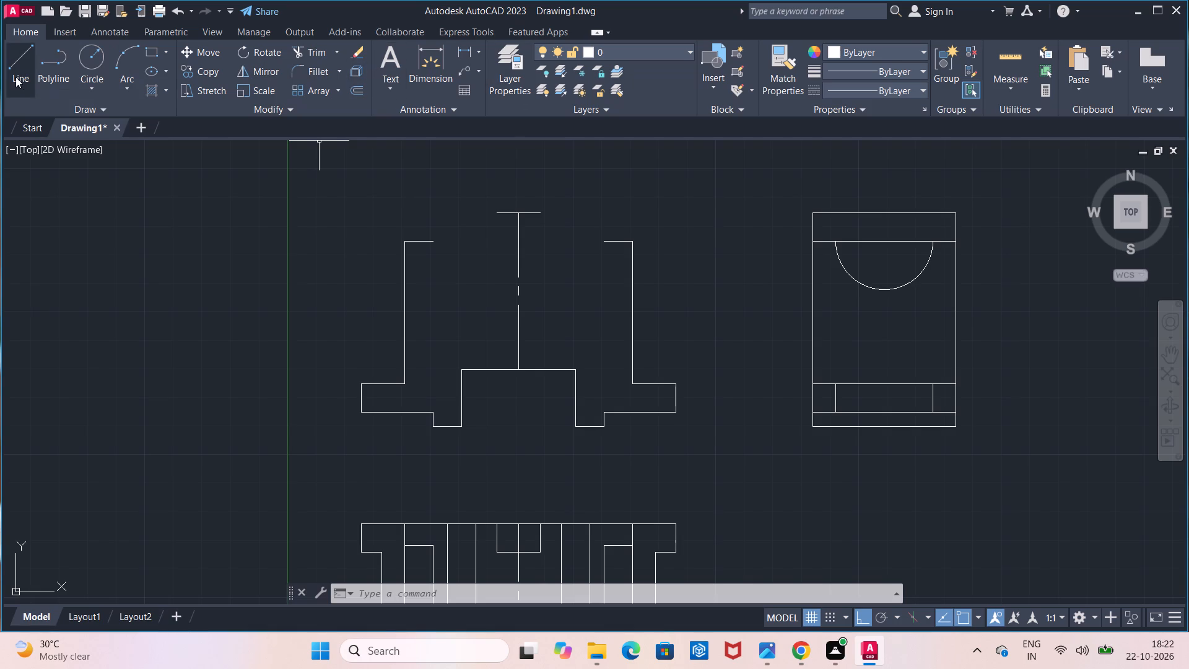
Add another 7.5 mm horizontal line outward from each end of the front view's top edge.
drag(15, 77, 41, 85)
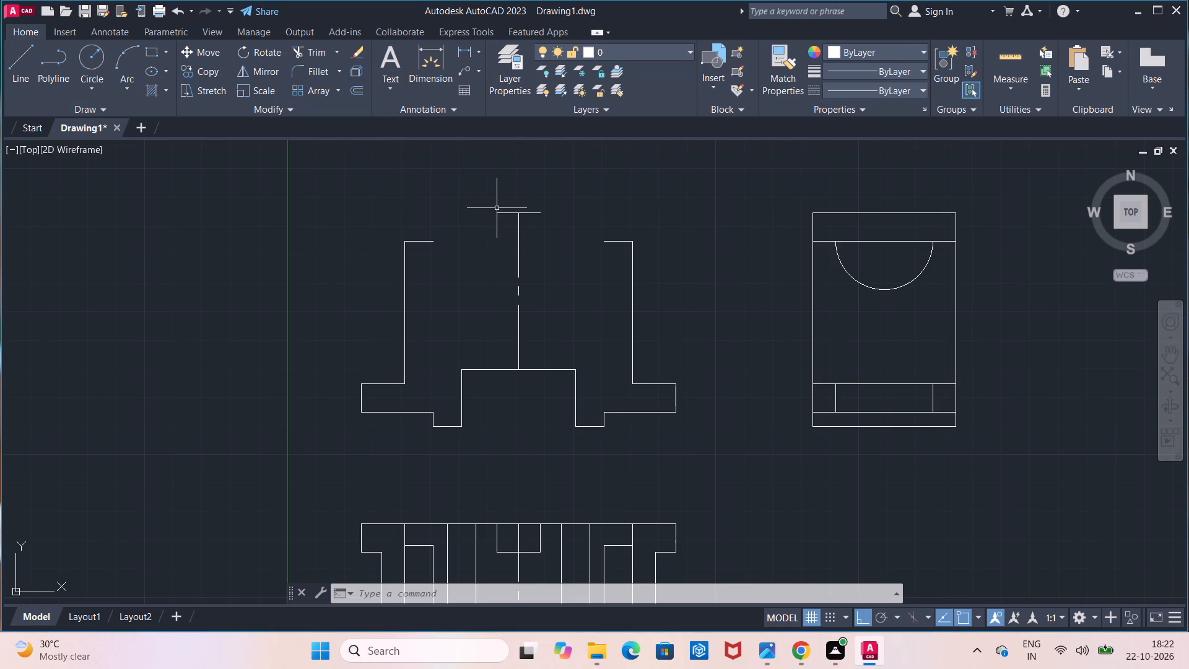
click(22, 58)
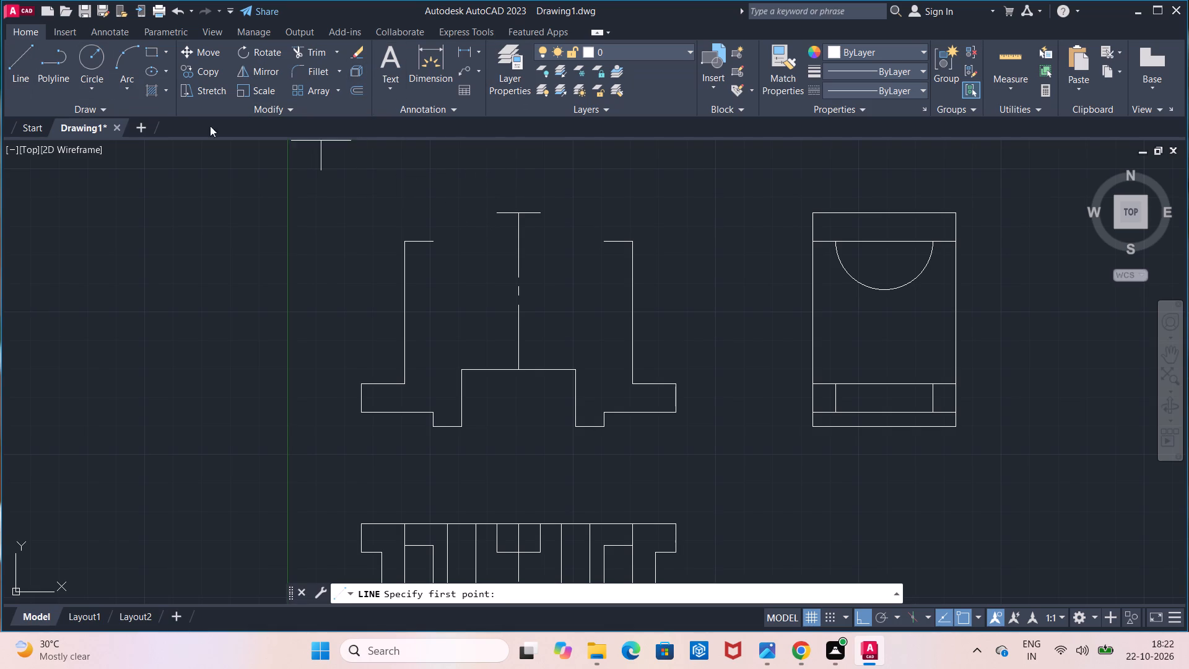
click(494, 213)
text(7.5)
key(Return)
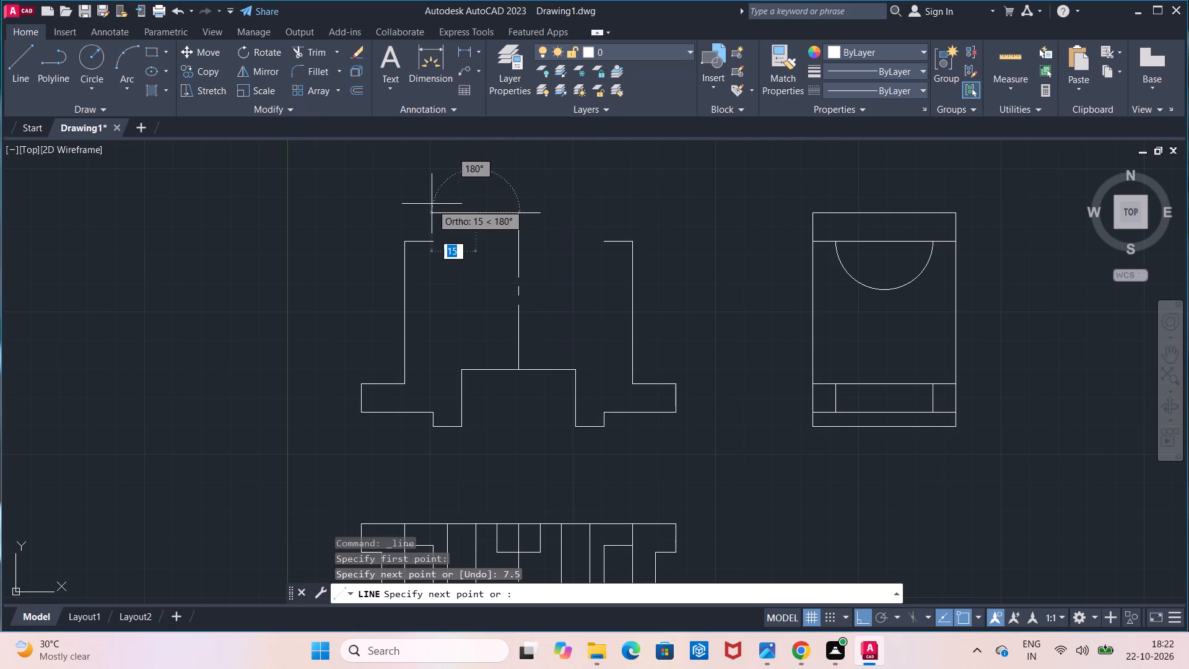
key(Escape)
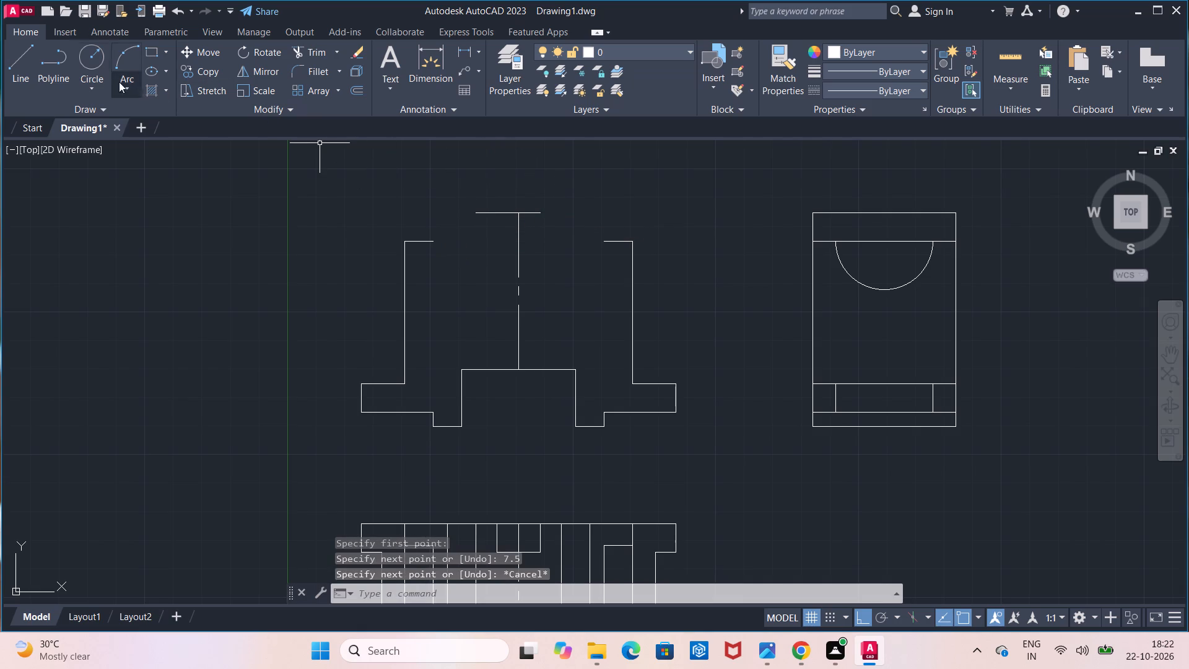
drag(21, 64, 29, 72)
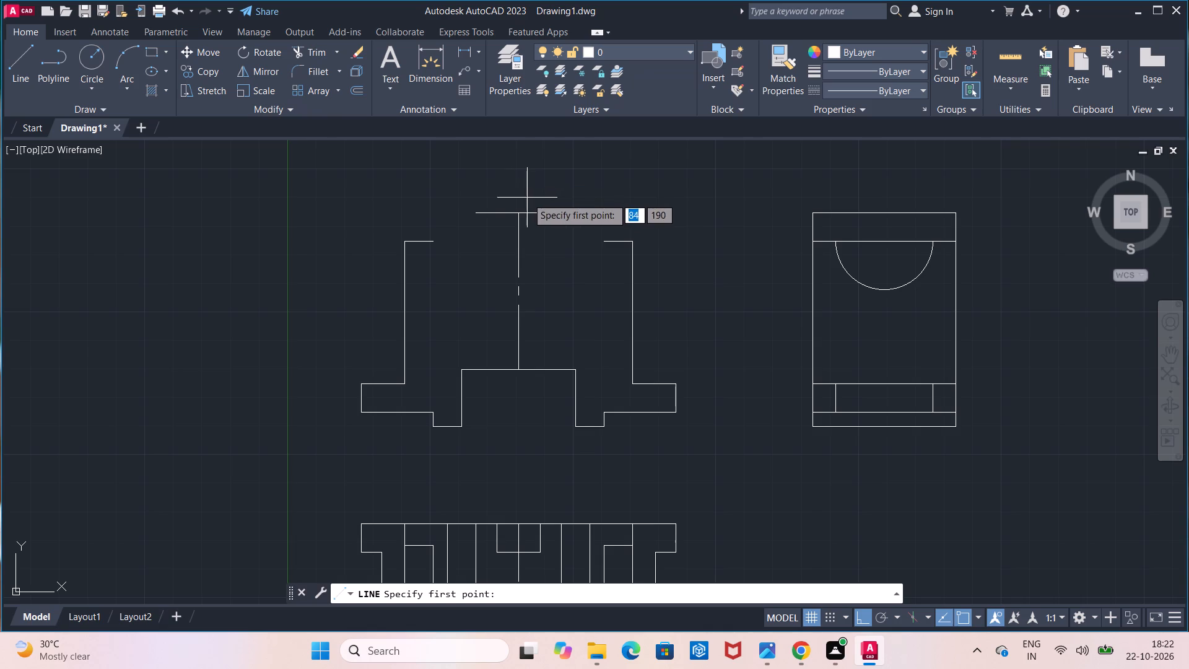
click(541, 216)
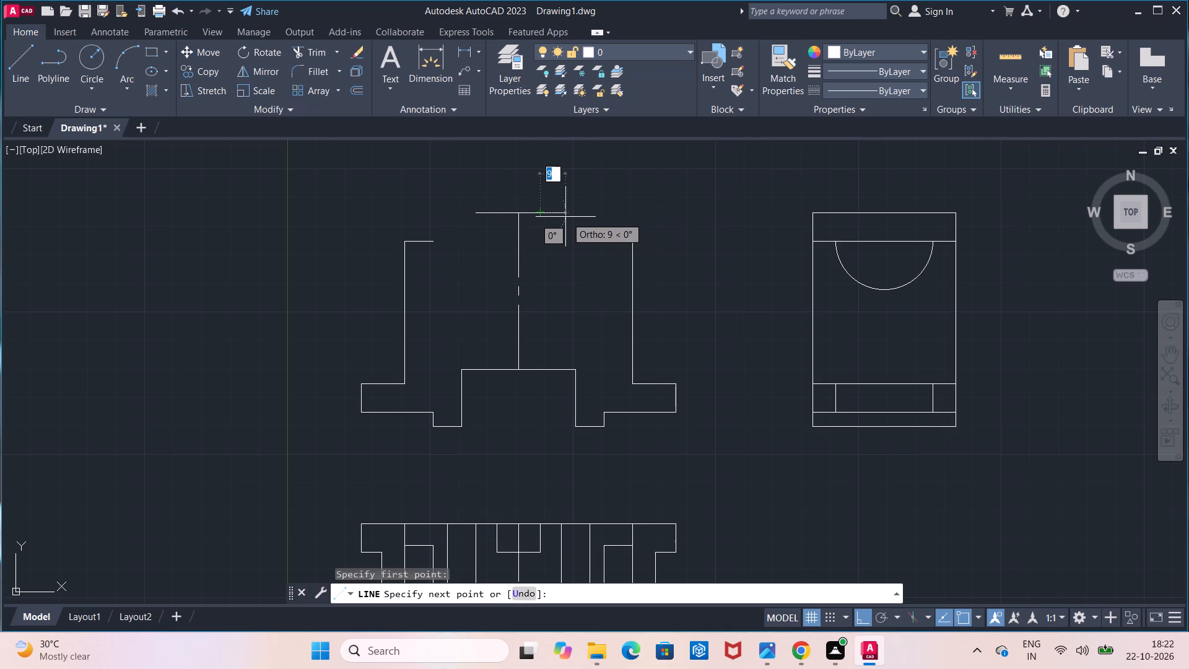
text(7.5)
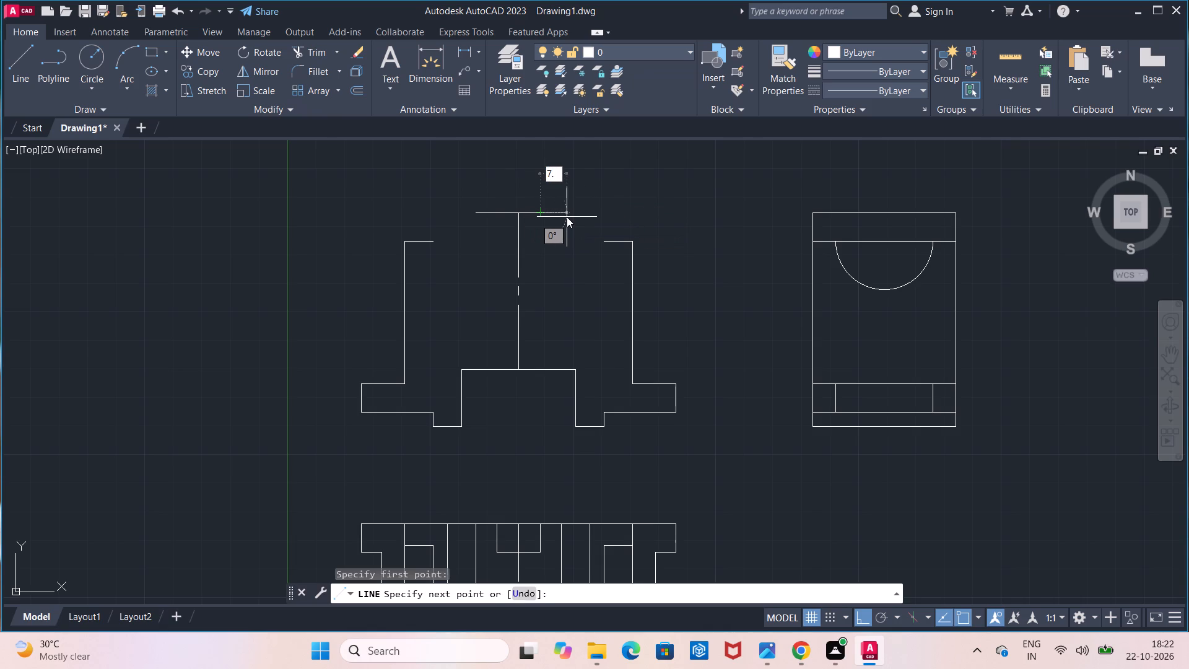
key(Return)
key(Escape)
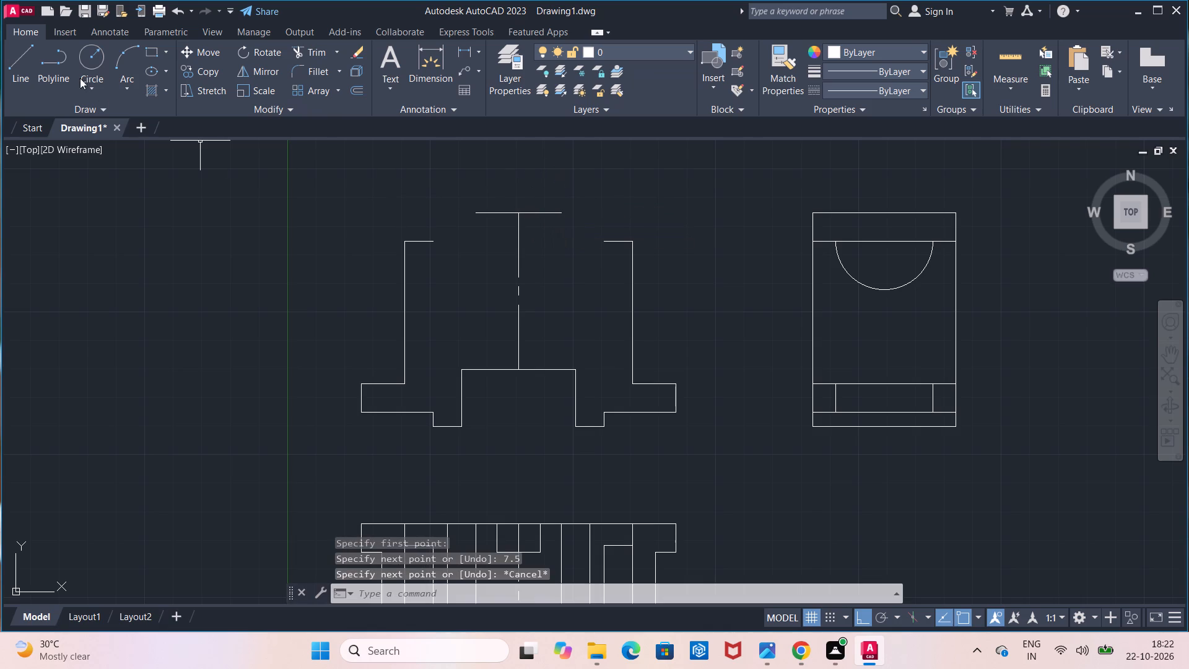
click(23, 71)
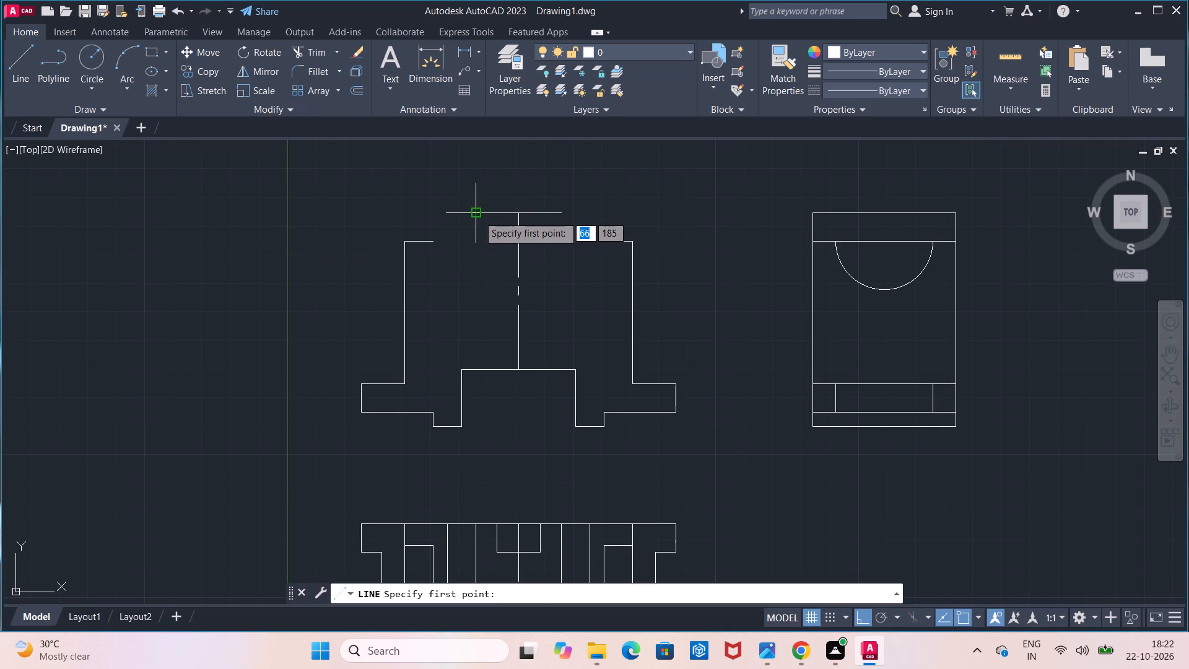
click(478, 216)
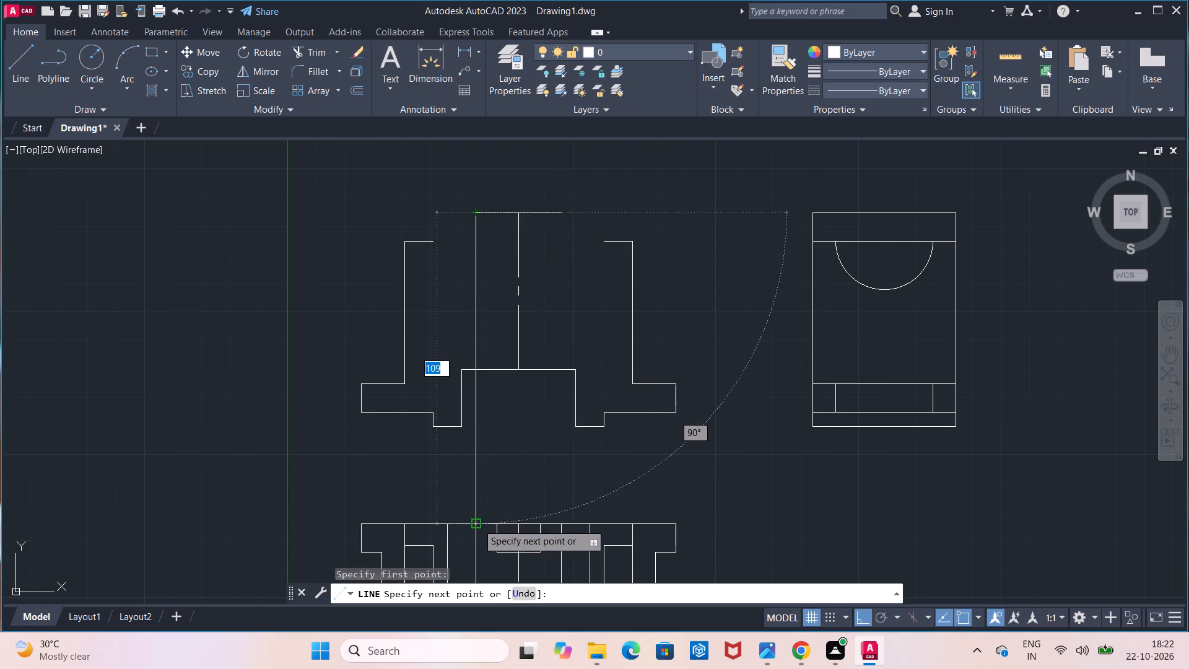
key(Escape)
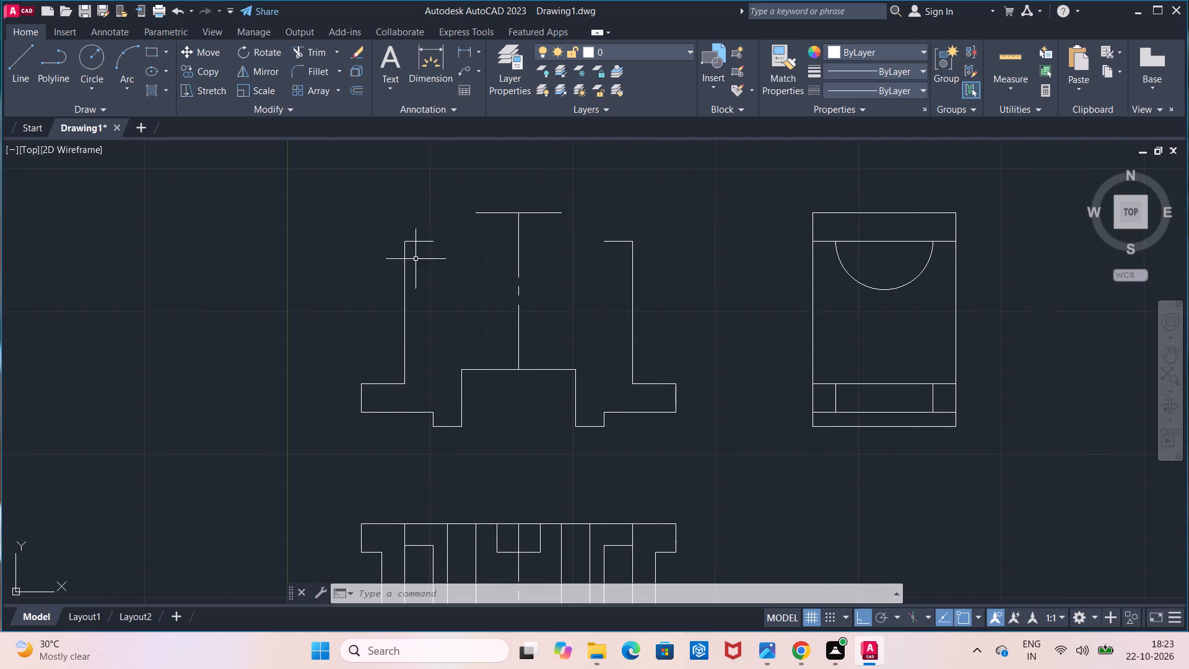
With Ortho mode off, draw a sloped line from the left 10 mm line's inner end to the top edge's left end.
click(873, 630)
click(860, 621)
click(22, 78)
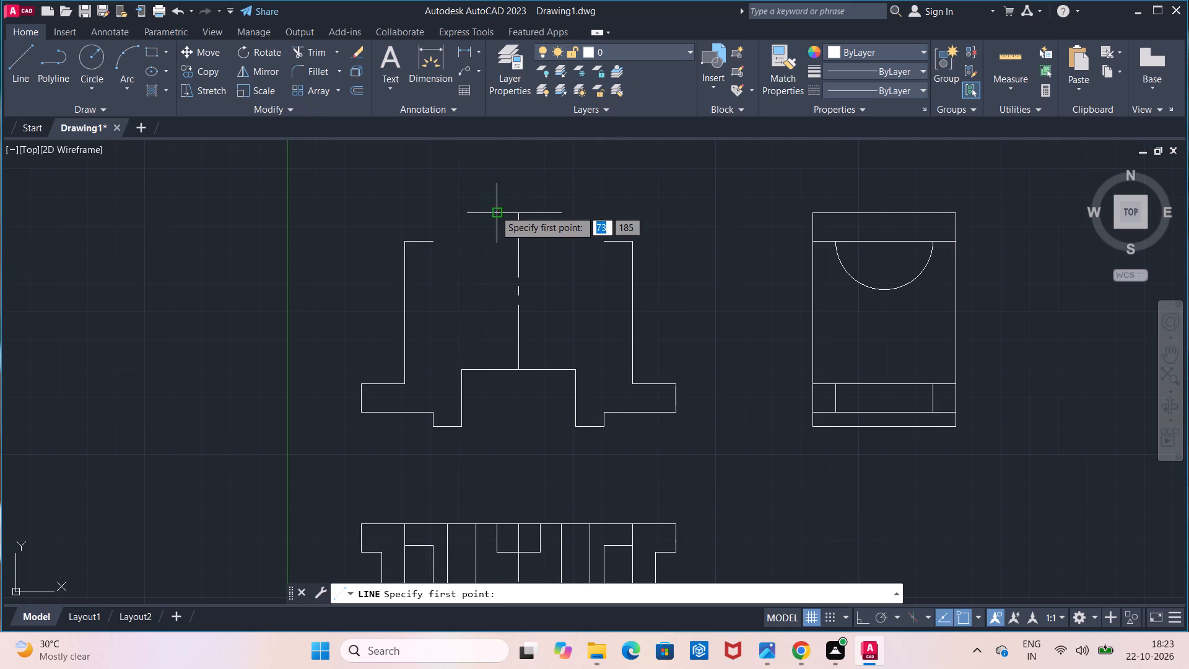
click(437, 238)
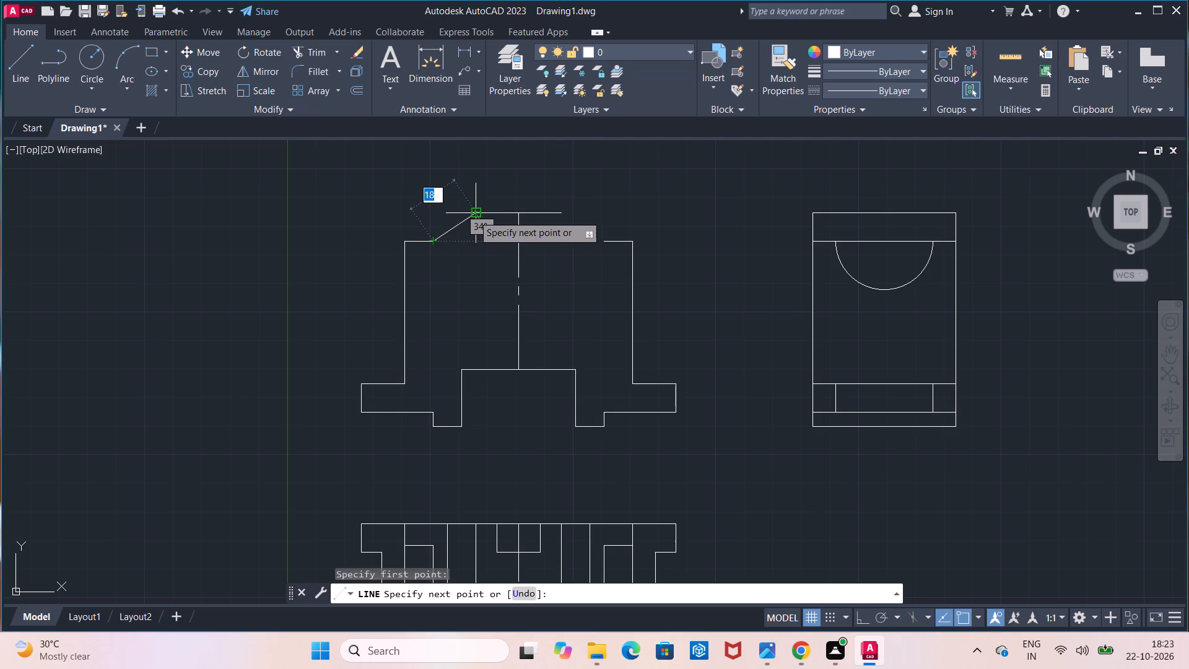
click(473, 215)
key(Escape)
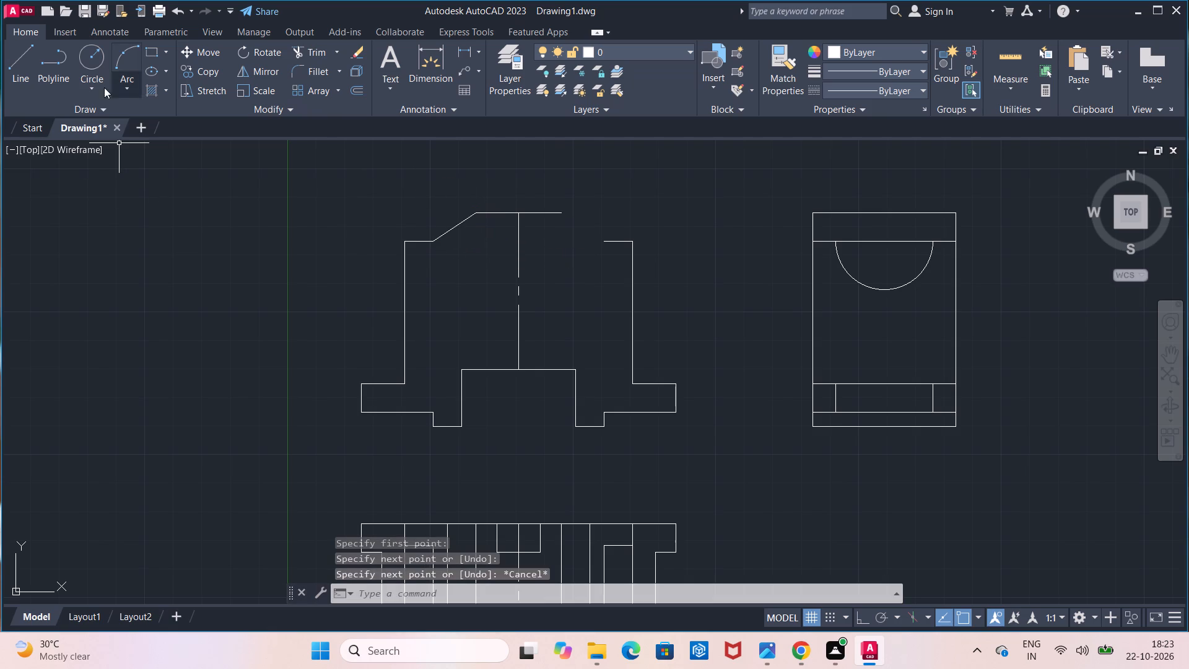
Draw a sloped line from the right 10 mm line's inner end to the right end of the front view's top edge.
click(9, 72)
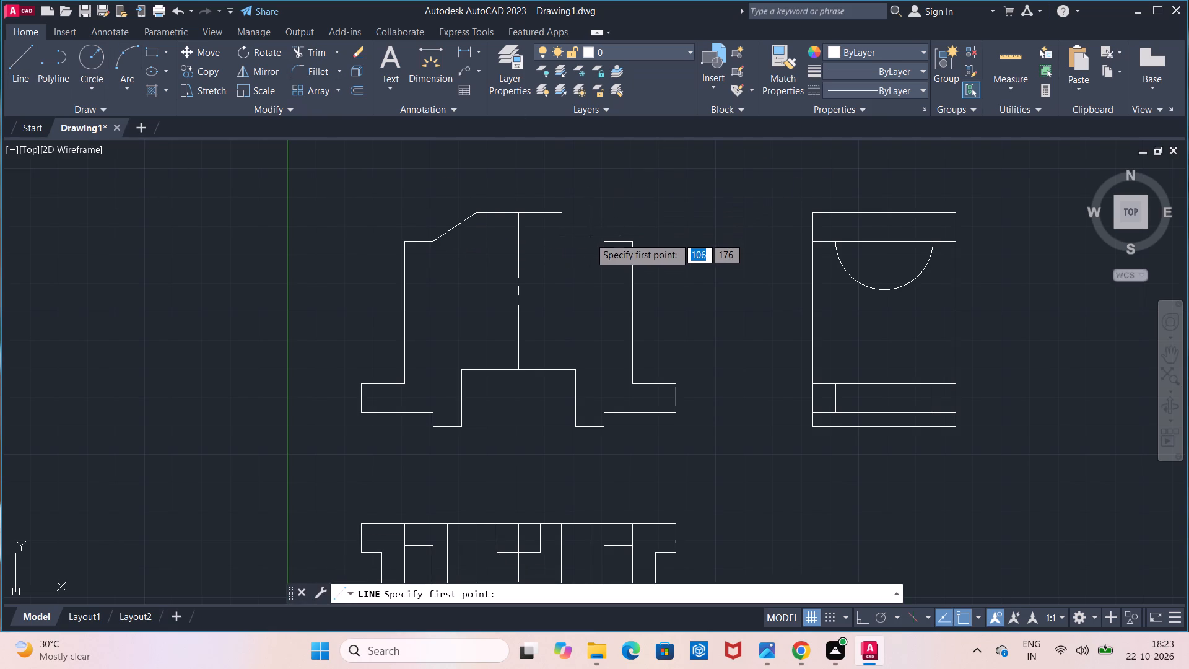
click(601, 238)
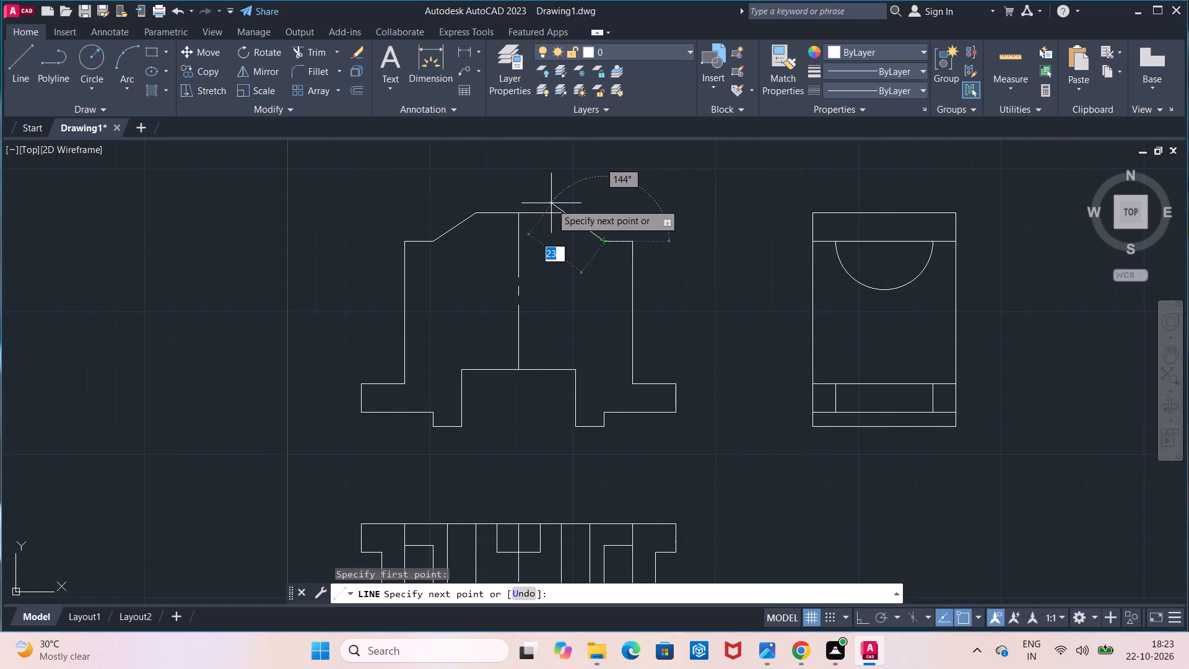
click(562, 215)
key(Escape)
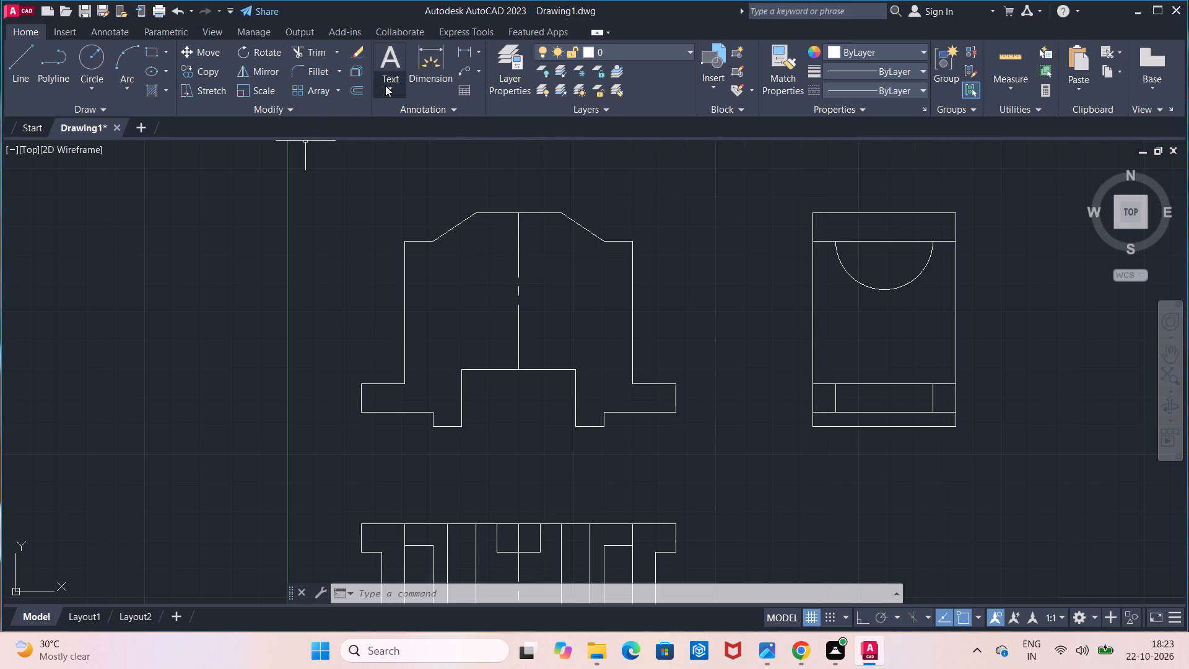
With Ortho mode on, place a 45 mm vertical linear dimension up from the slot's lower left corner, left of the front view.
click(460, 55)
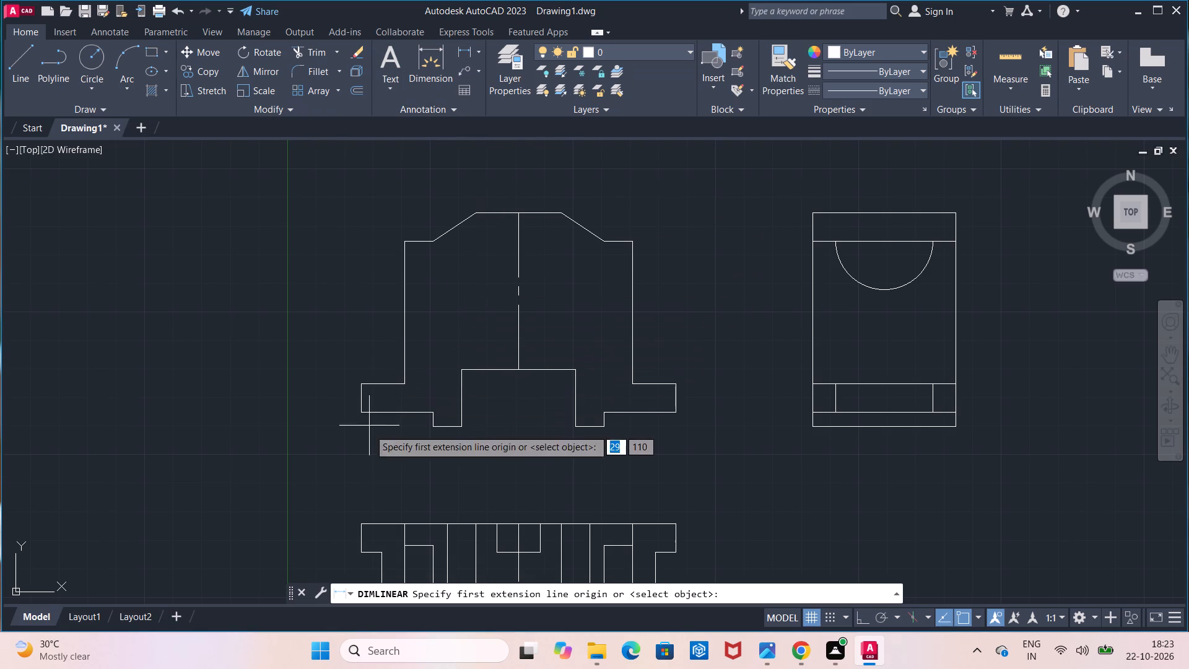
click(459, 423)
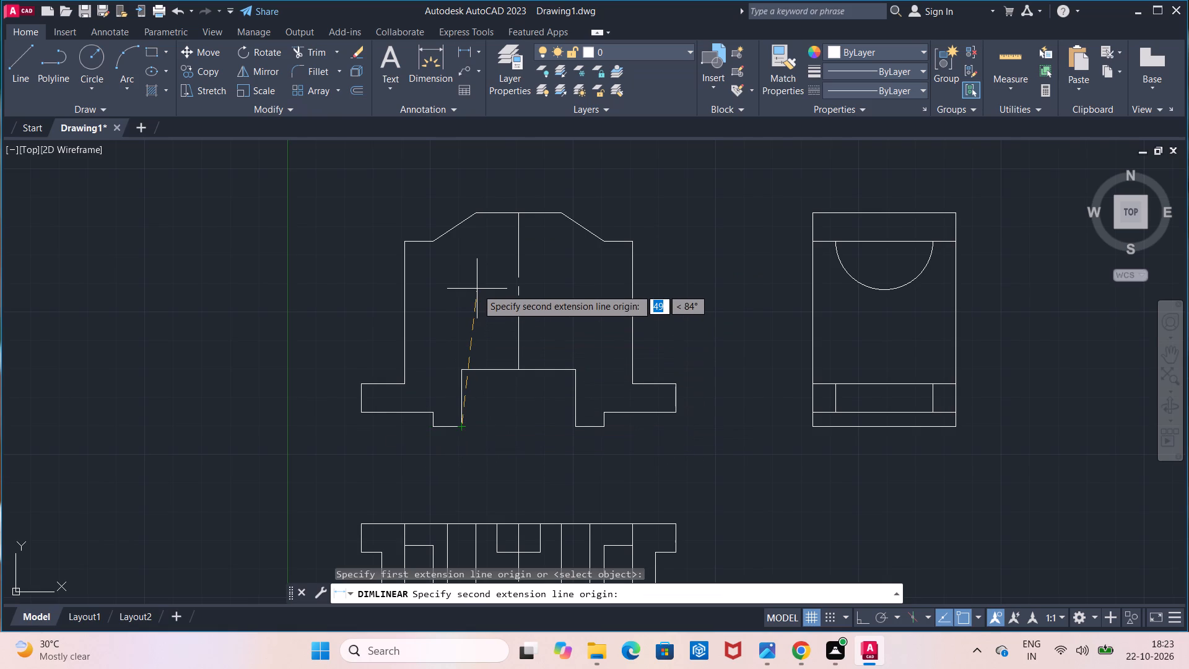
key(F8)
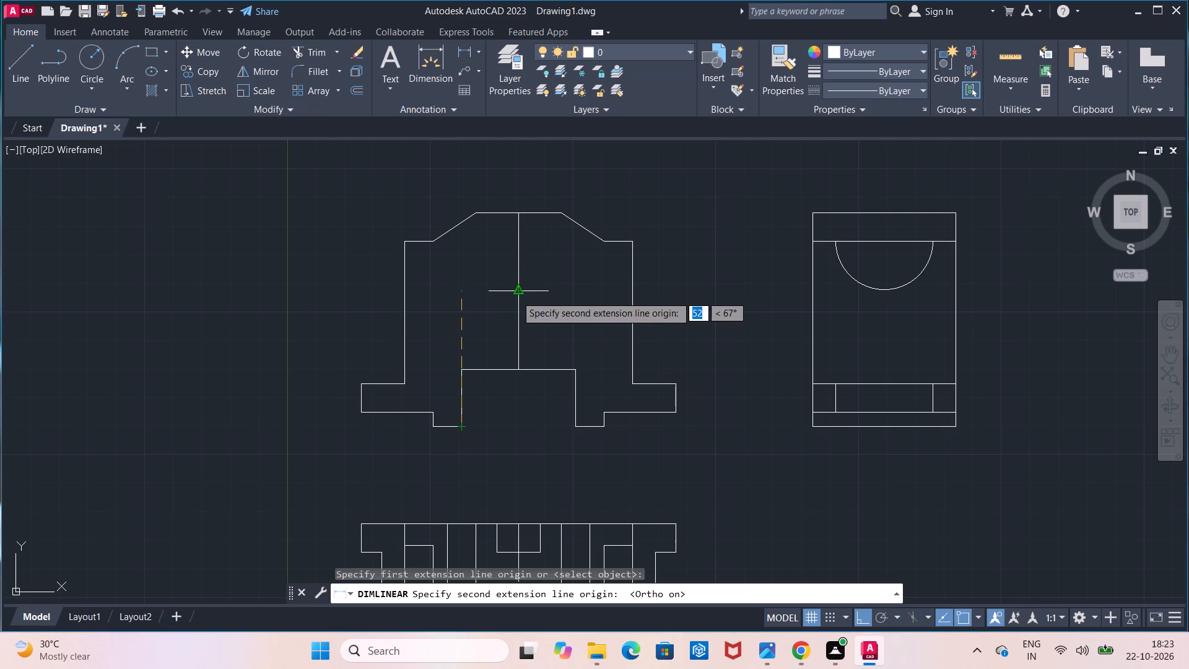
key(4)
key(5)
key(Return)
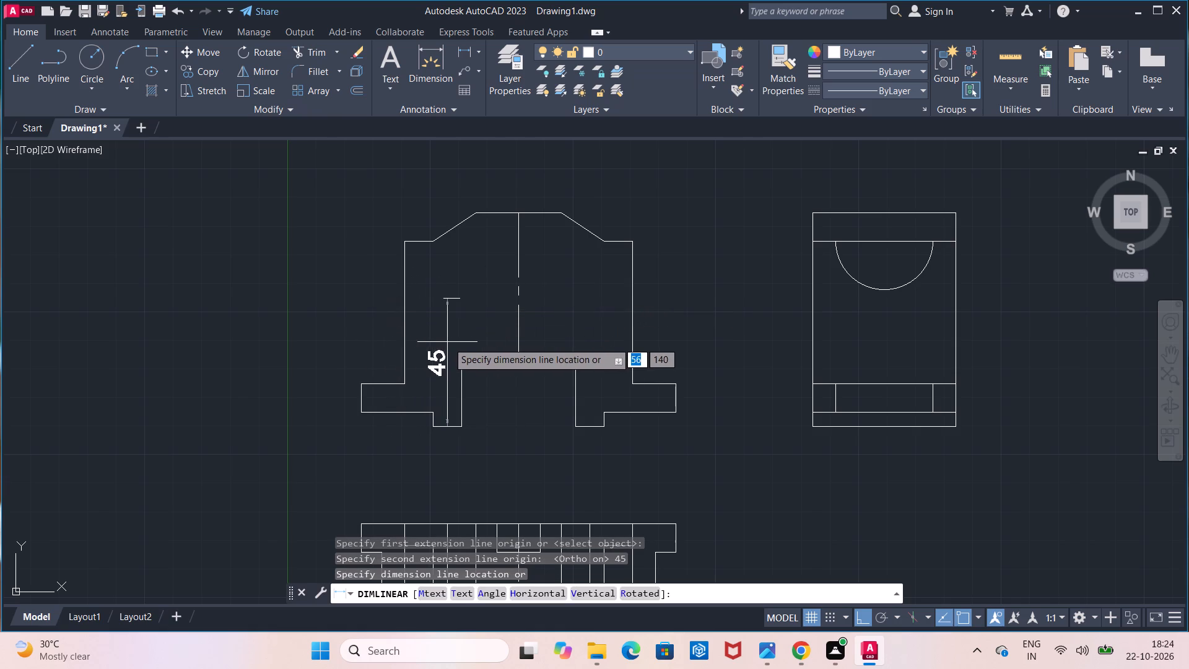
click(323, 328)
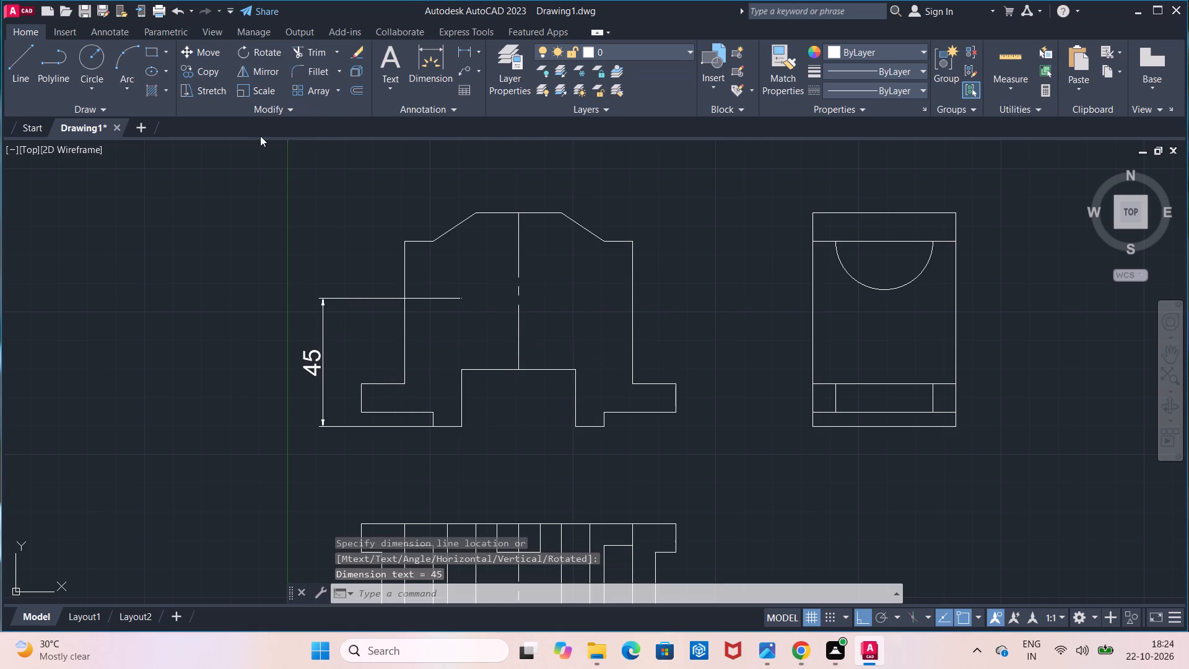
Draw a horizontal construction line from the 45 mm dimension's upper end across to the front view's vertical centre line.
click(16, 69)
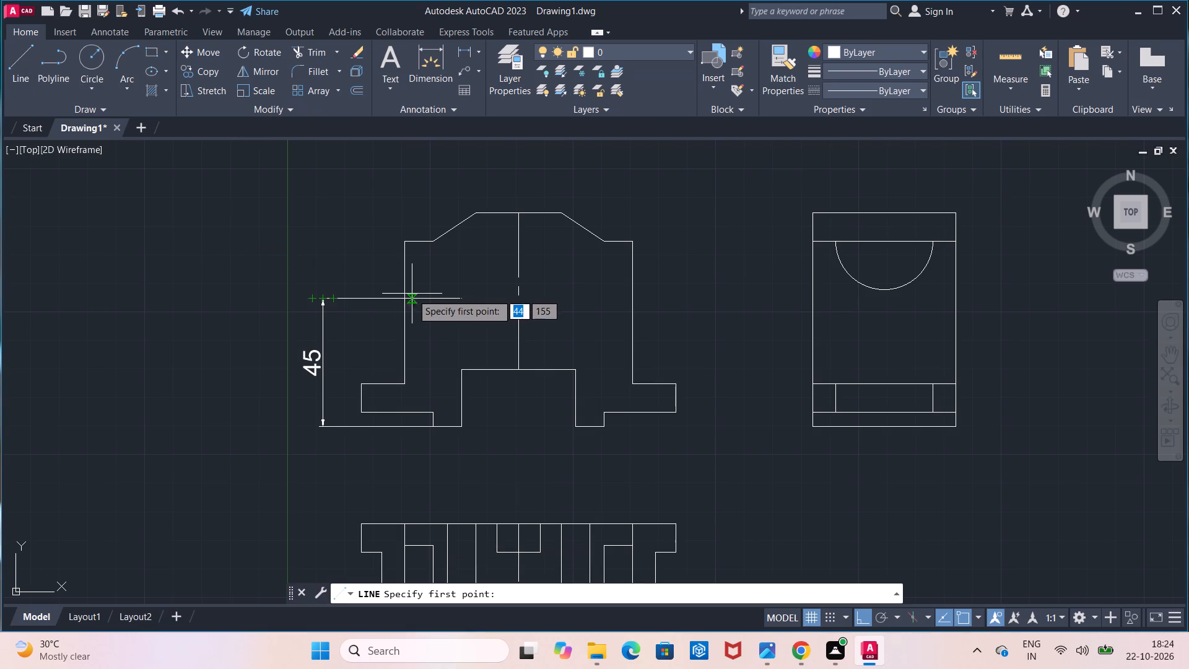
click(318, 301)
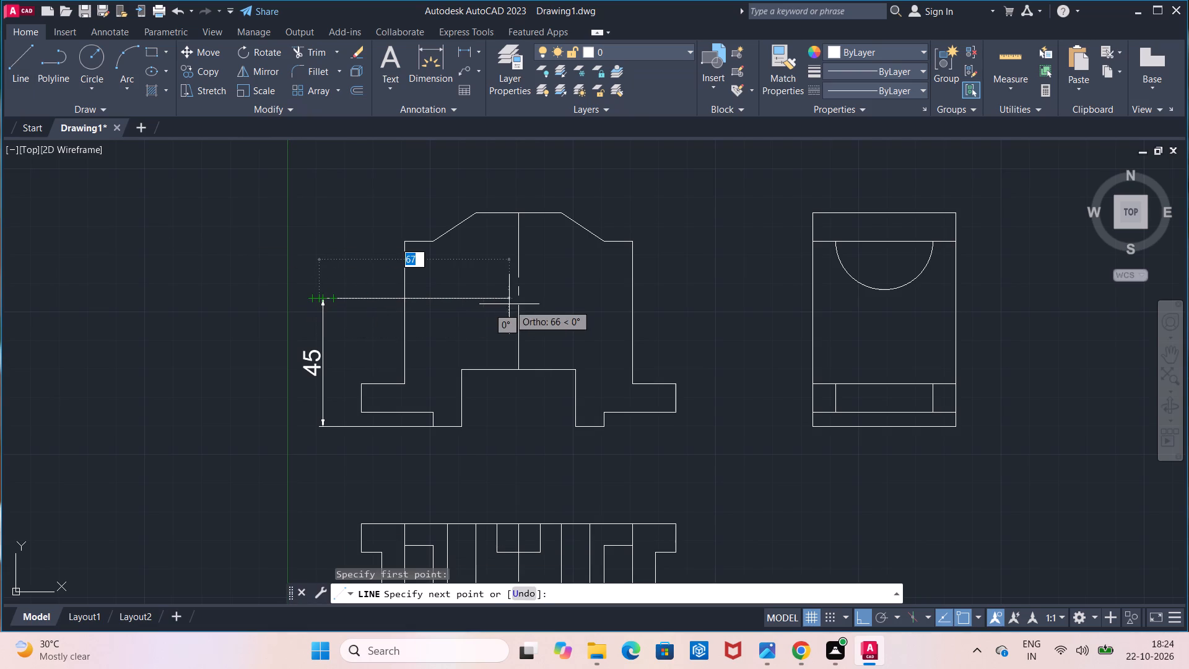
click(520, 301)
key(Escape)
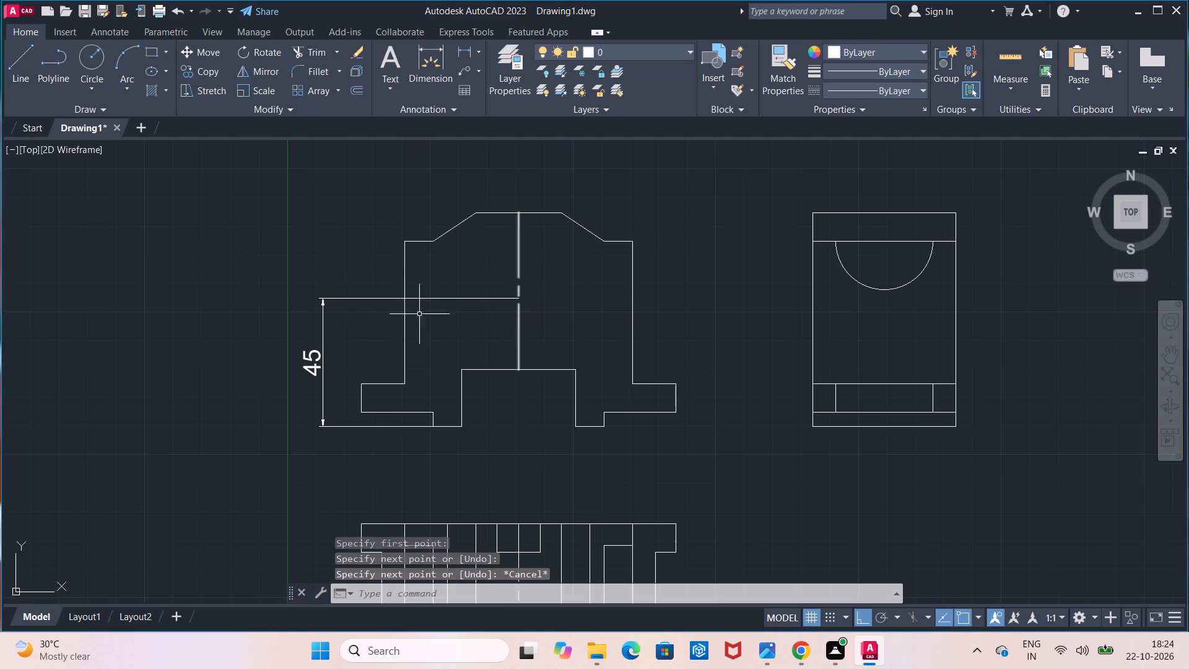
Delete the 45 mm vertical dimension beside the front view.
click(318, 366)
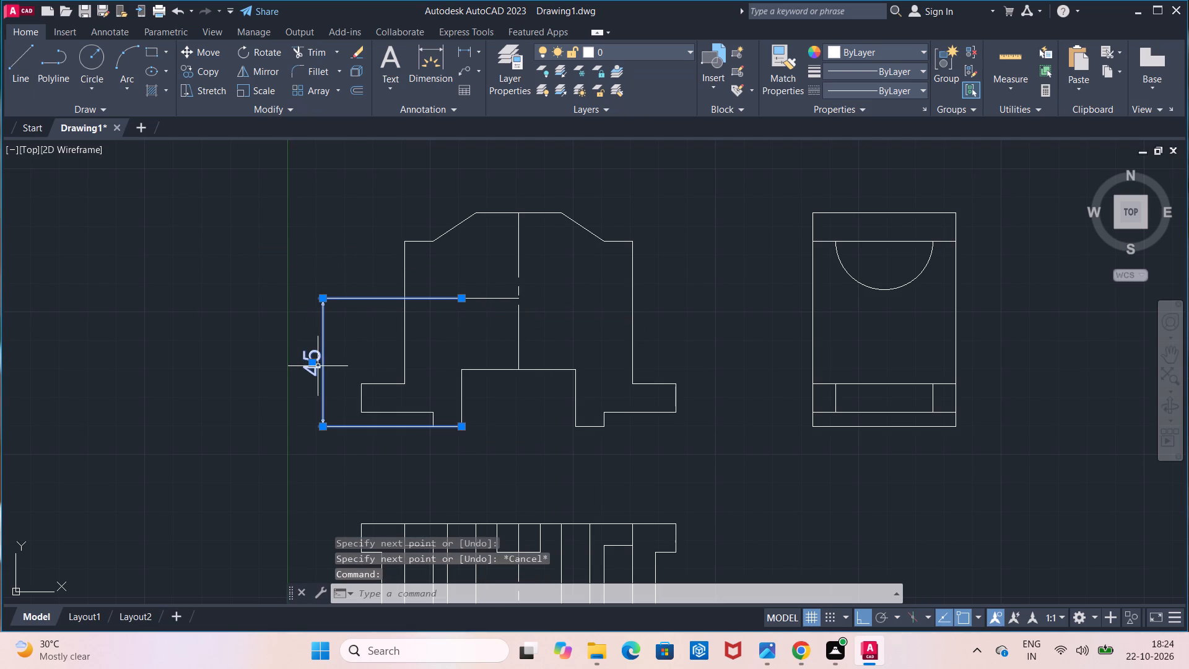
key(Delete)
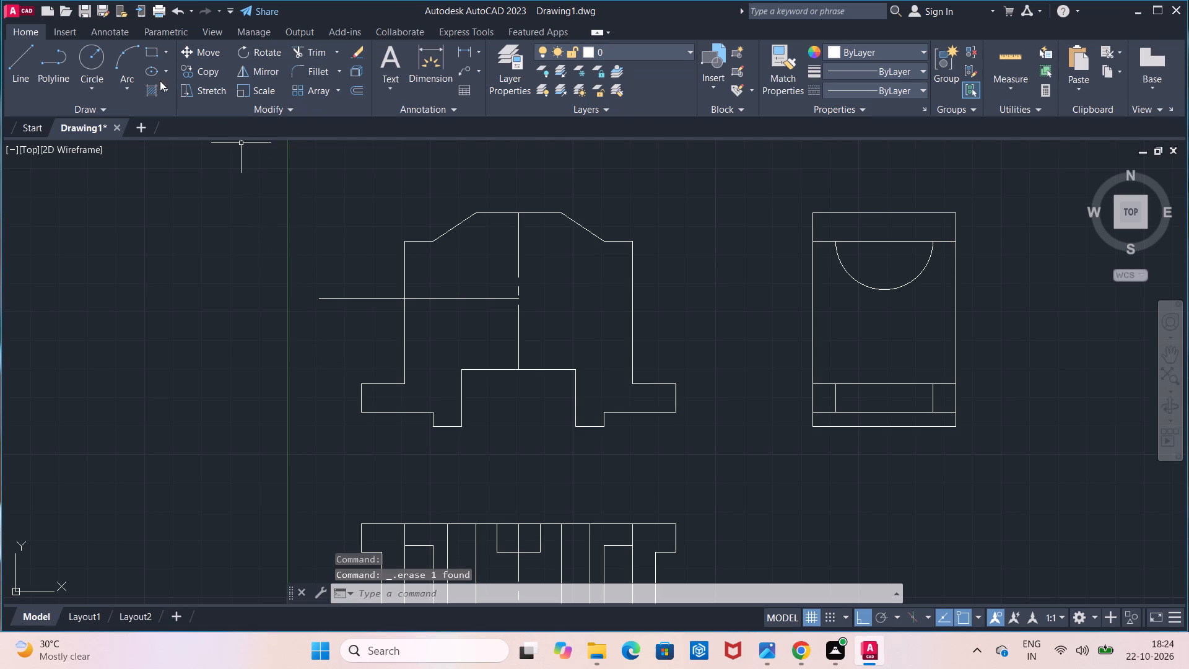
Draw a circle of radius 13 mm centred where the construction line meets the front view's centre line.
click(90, 59)
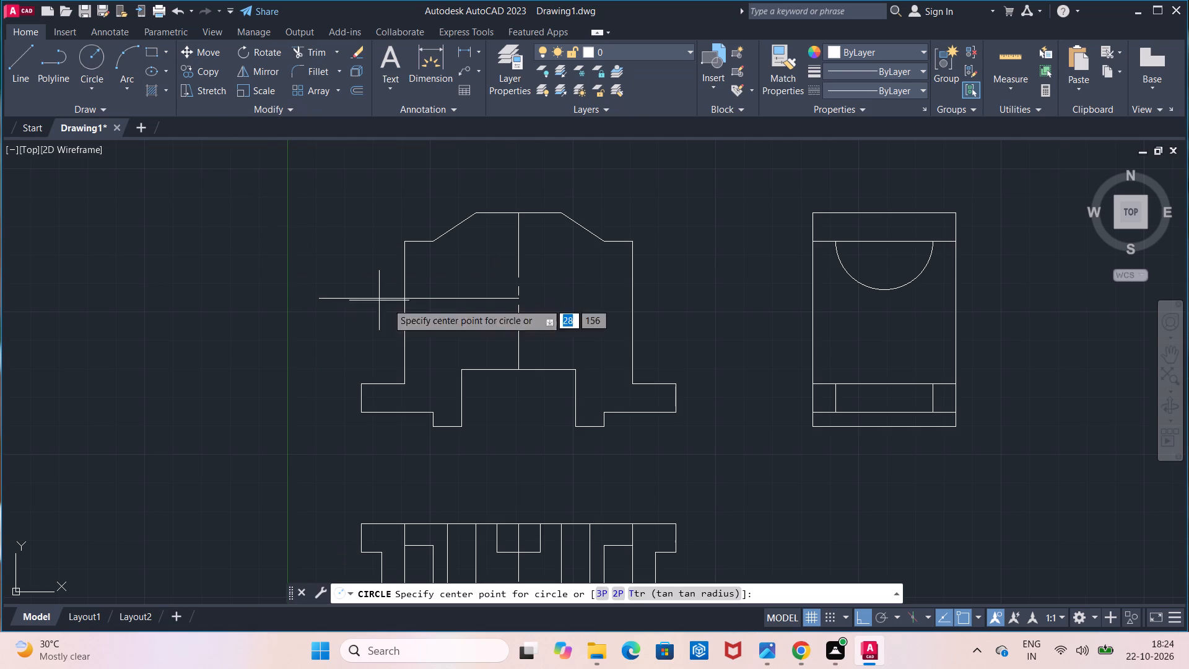
click(519, 298)
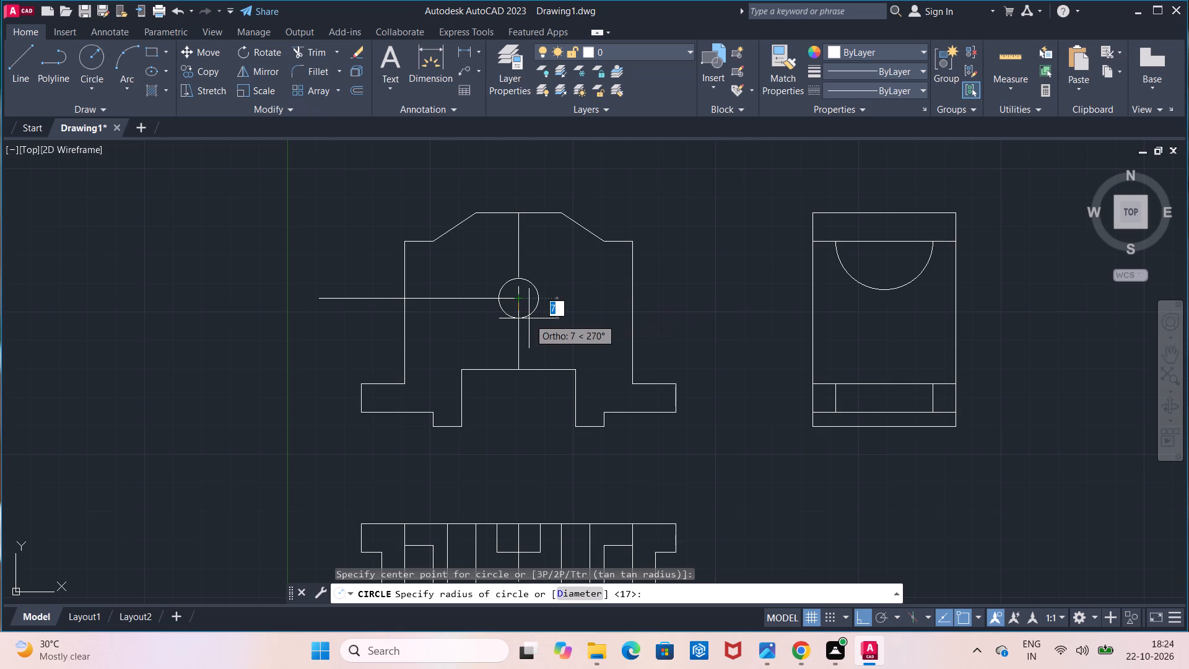
text(13)
key(Return)
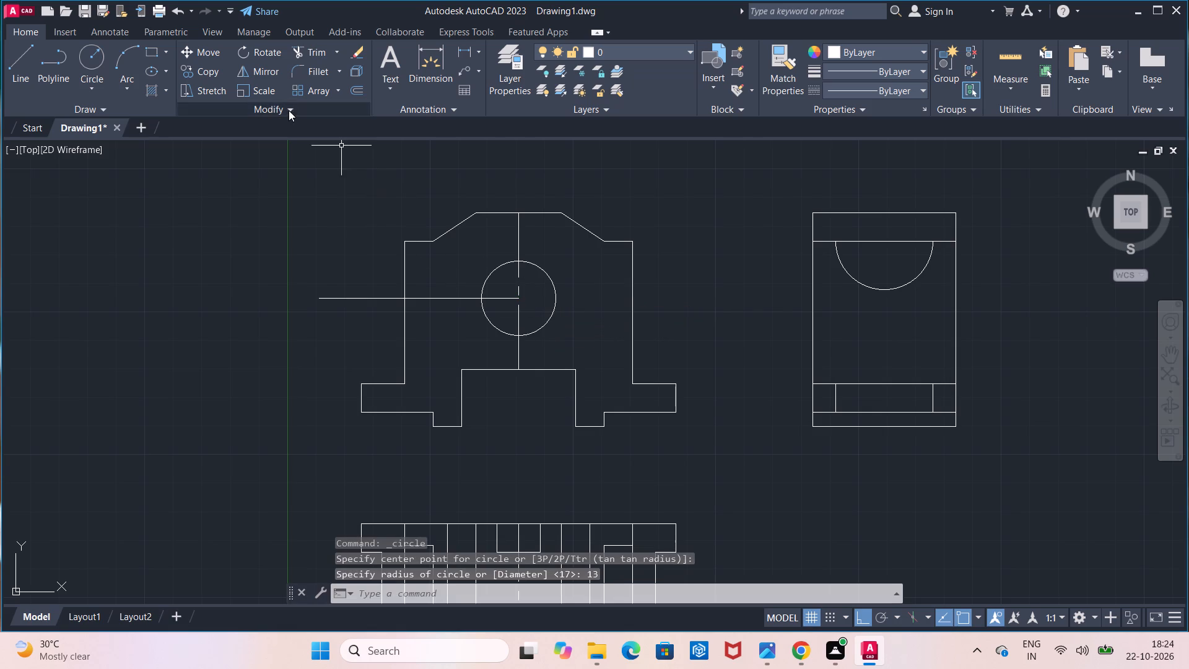
Trim away all portions of the horizontal construction line outside the front view, within the body and inside the circle.
click(307, 58)
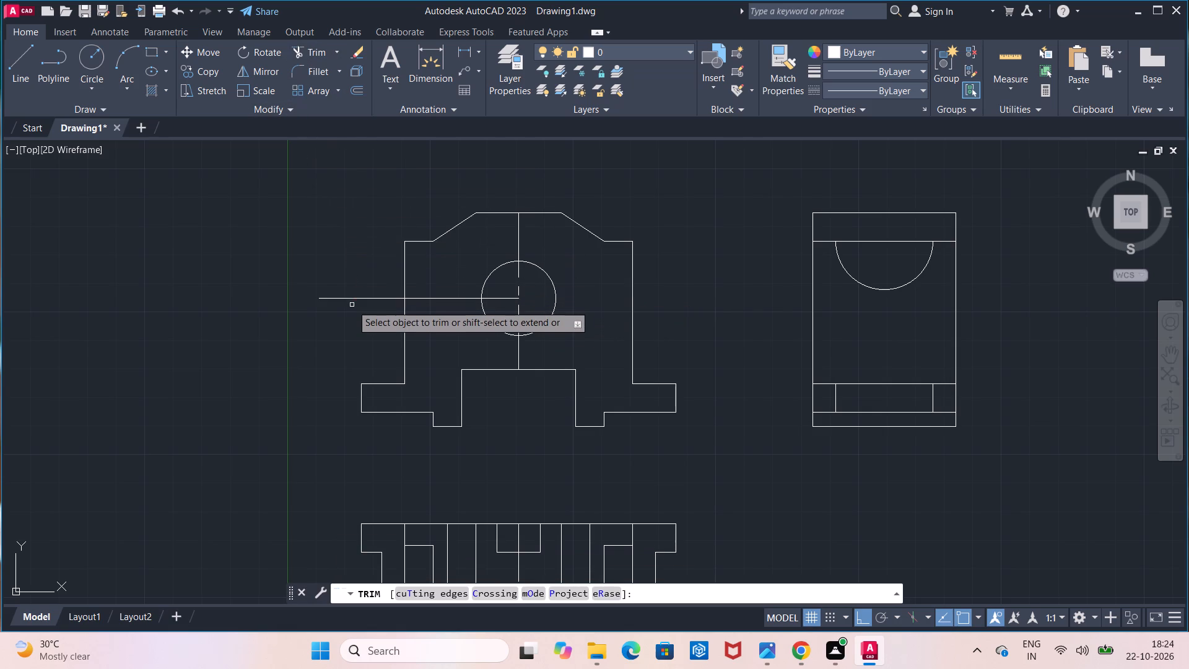
click(358, 299)
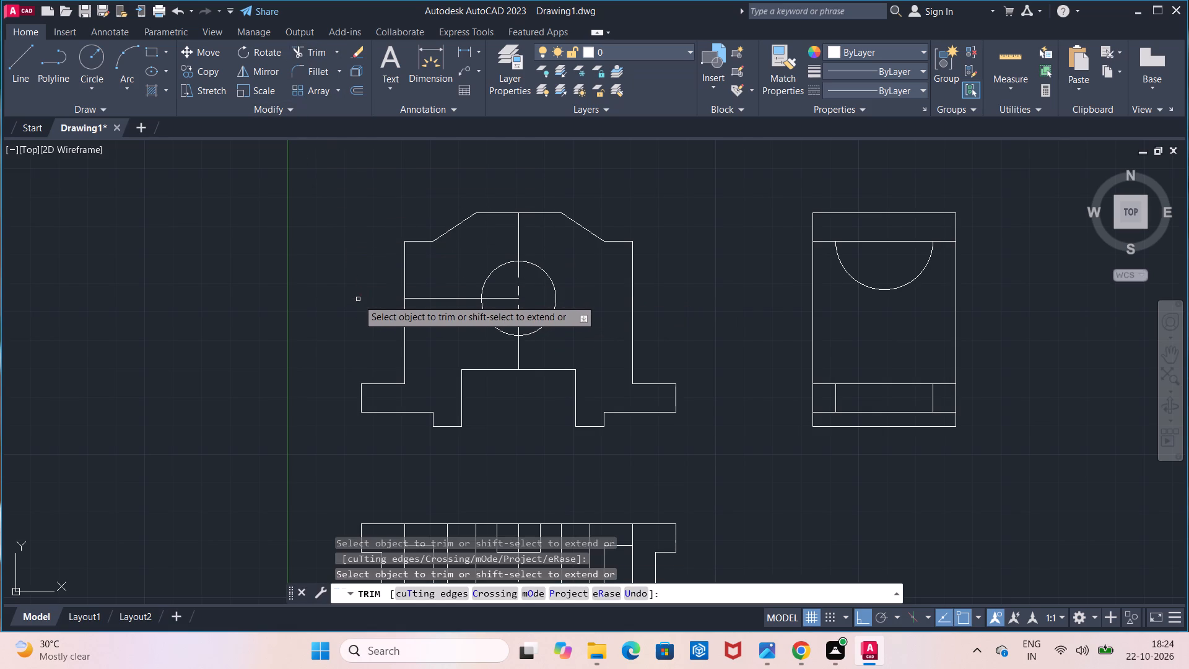
click(434, 300)
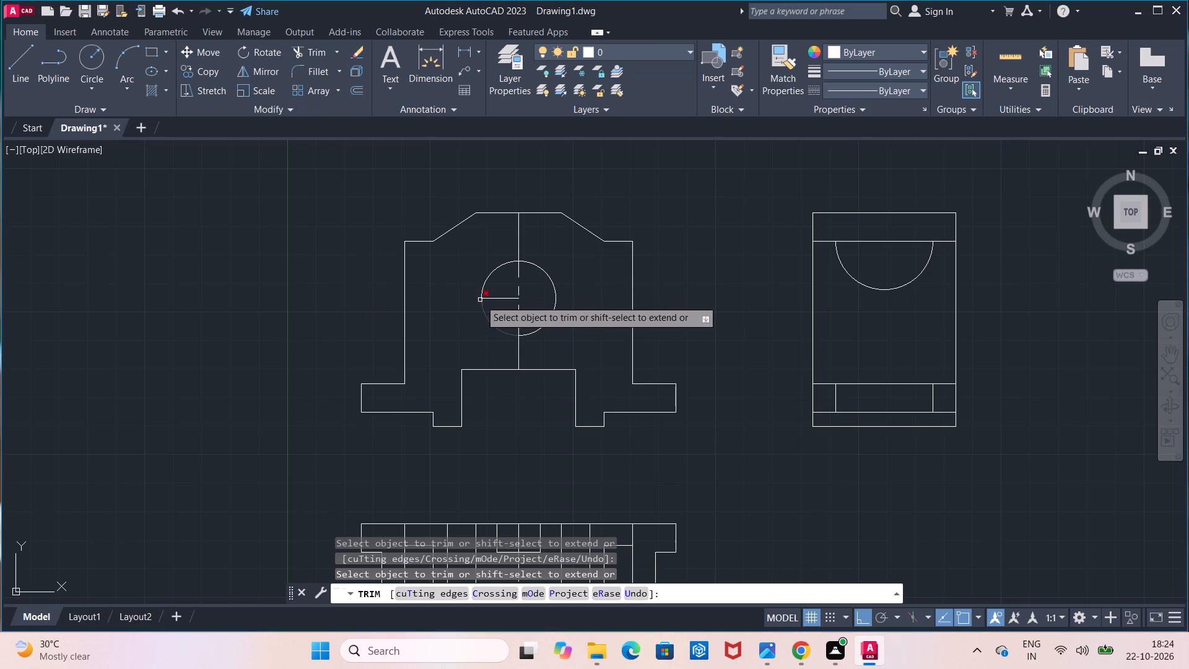
click(492, 300)
key(Escape)
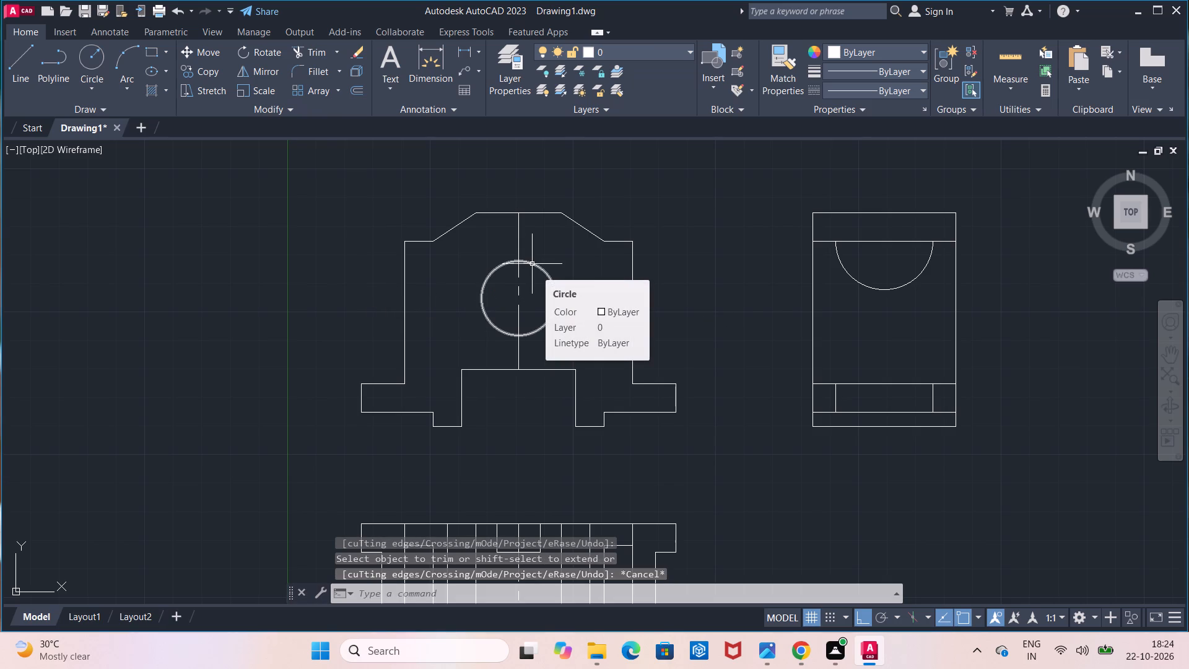
Draw two 10 mm vertical lines down from the front view's top edge, 7.5 mm either side of the centre line.
scroll(585, 358, down, 1)
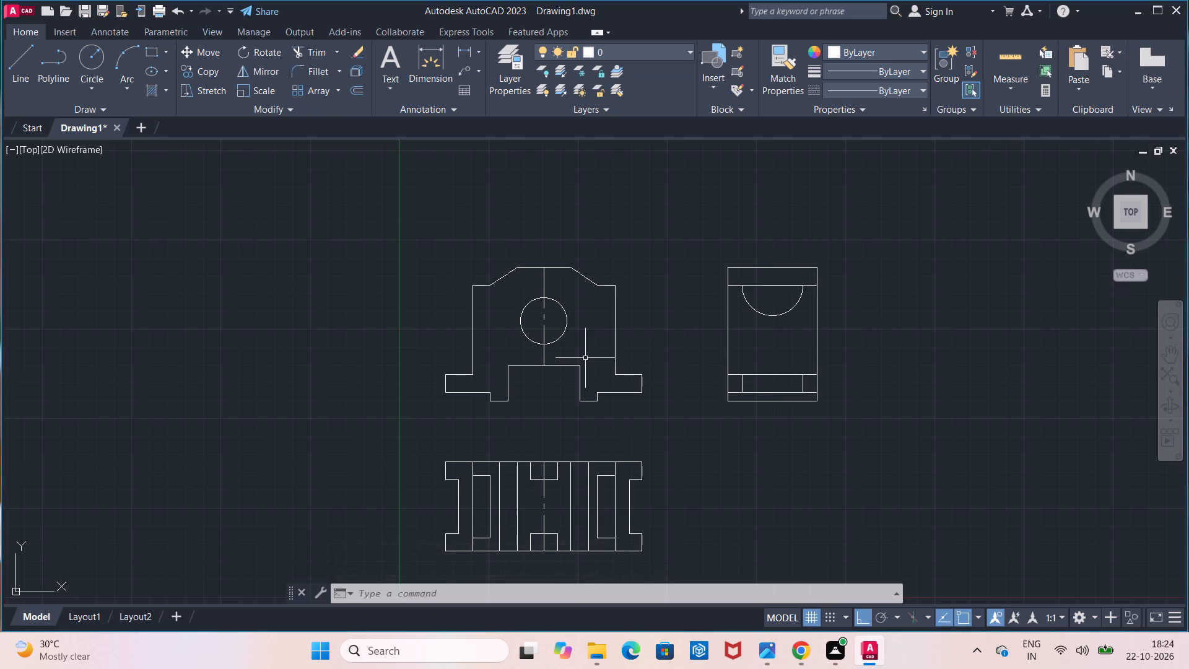
scroll(585, 358, up, 1)
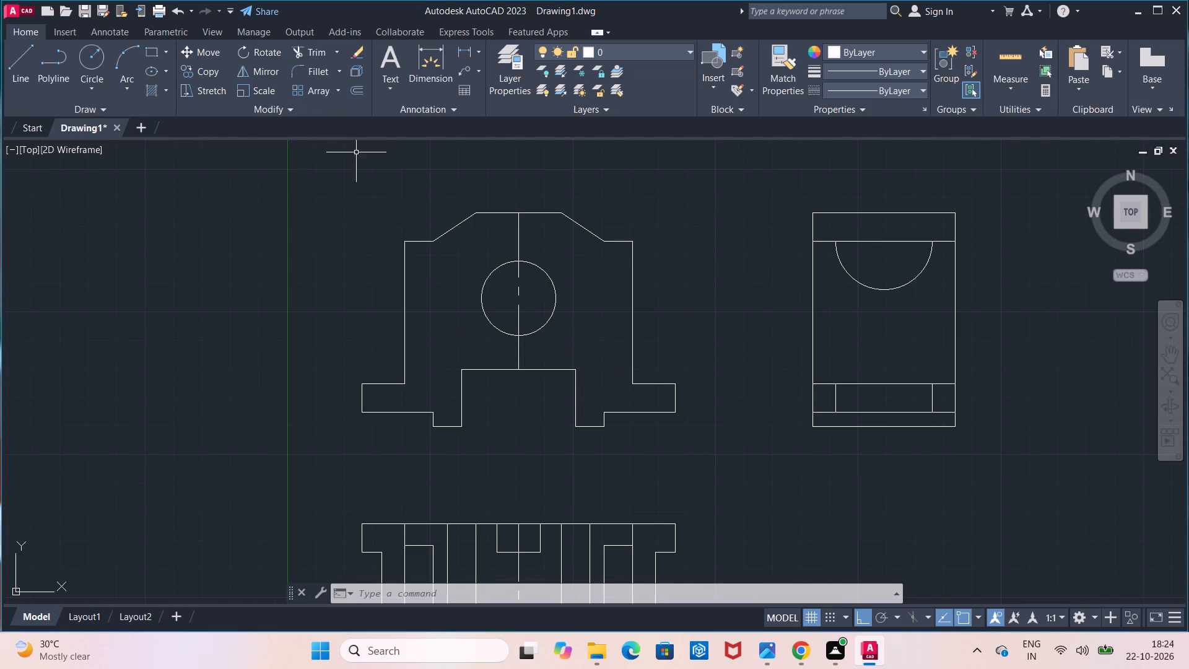
click(22, 85)
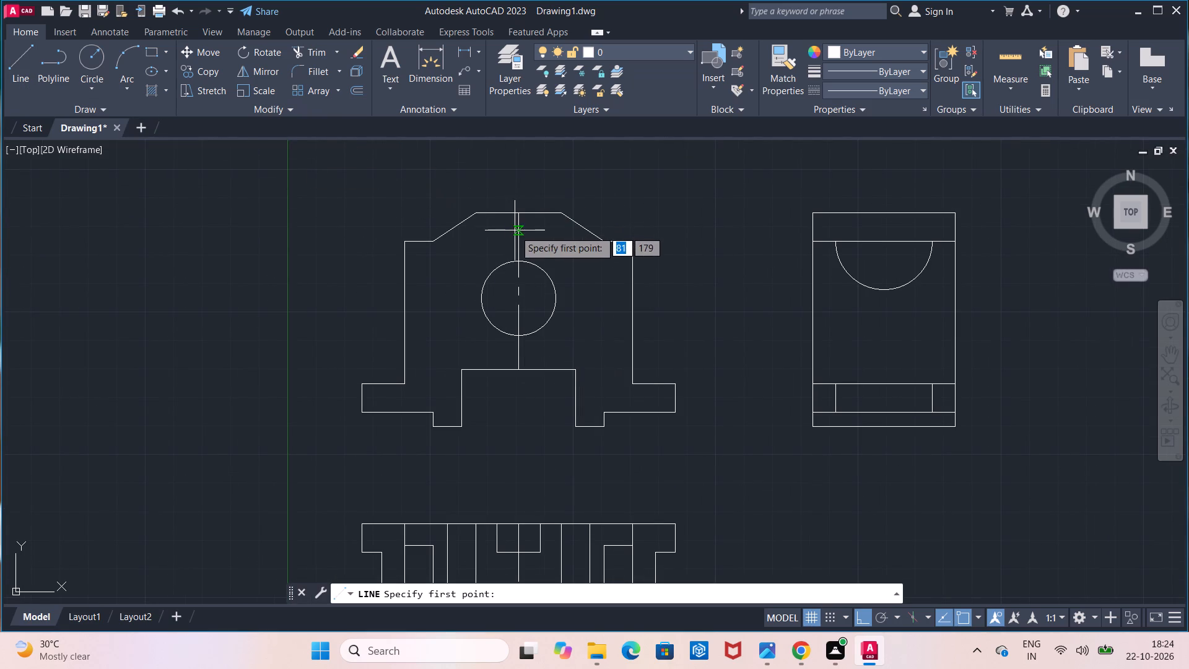
click(493, 213)
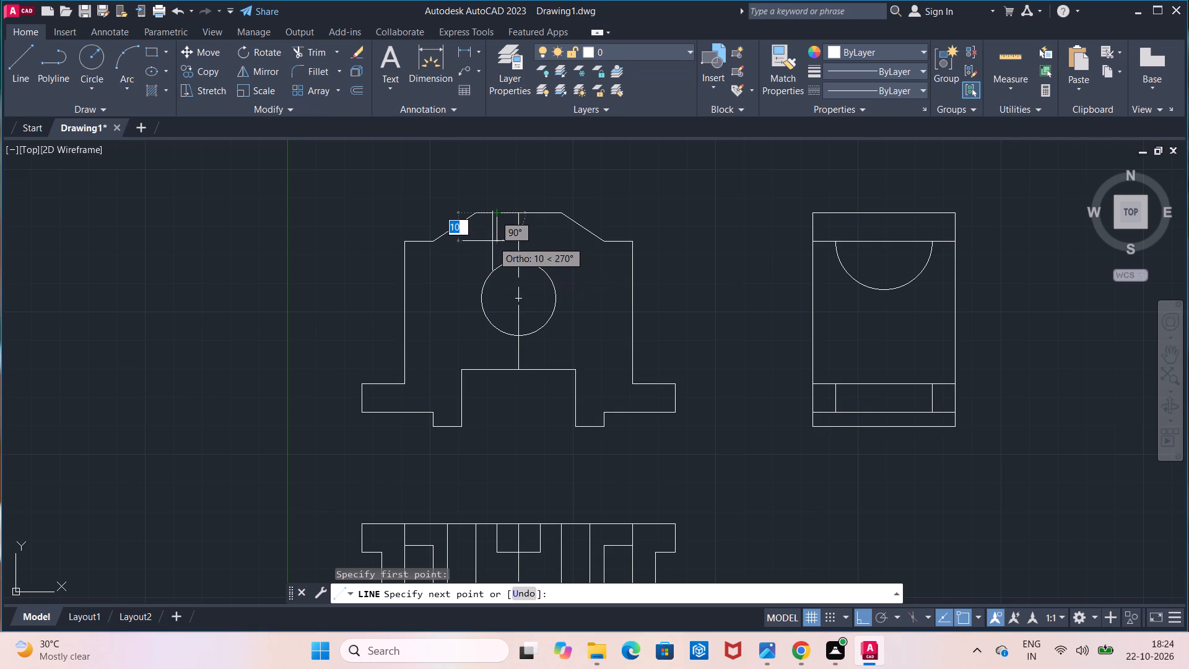
key(1)
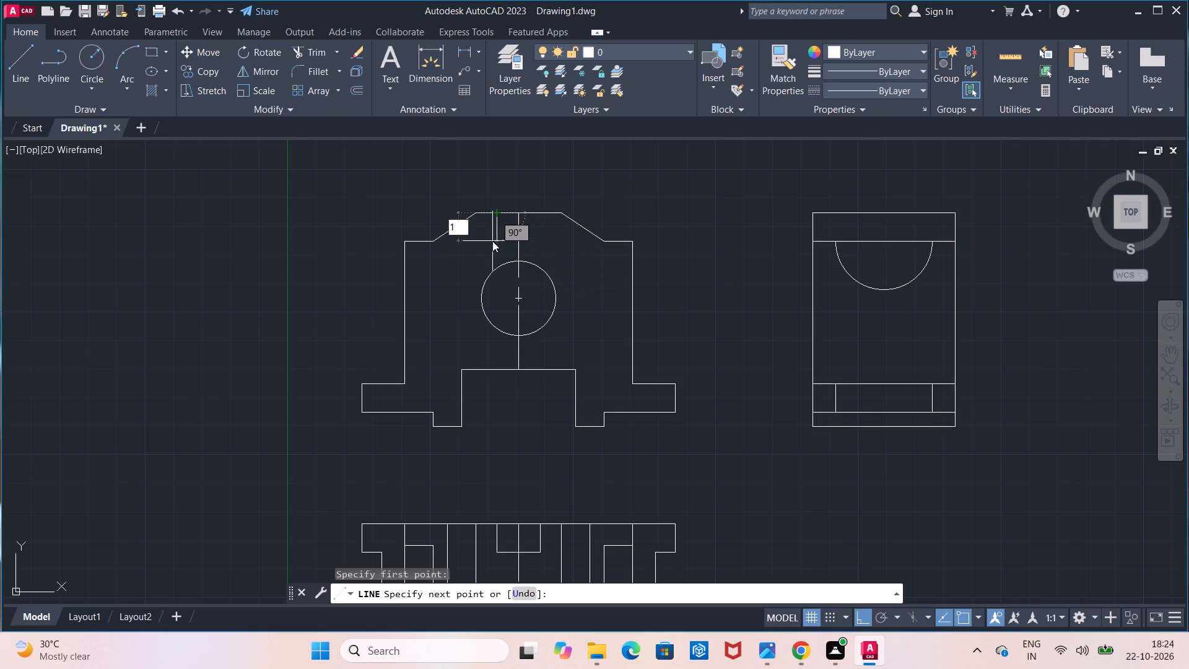
key(0)
key(Return)
key(Escape)
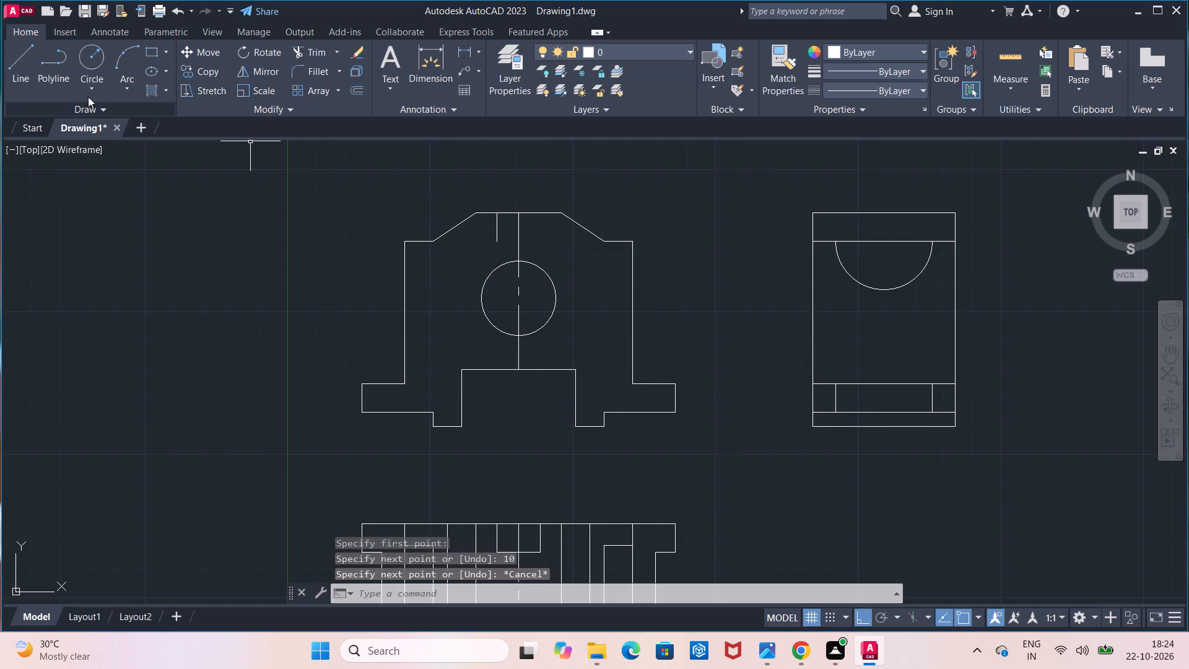
drag(26, 82, 53, 88)
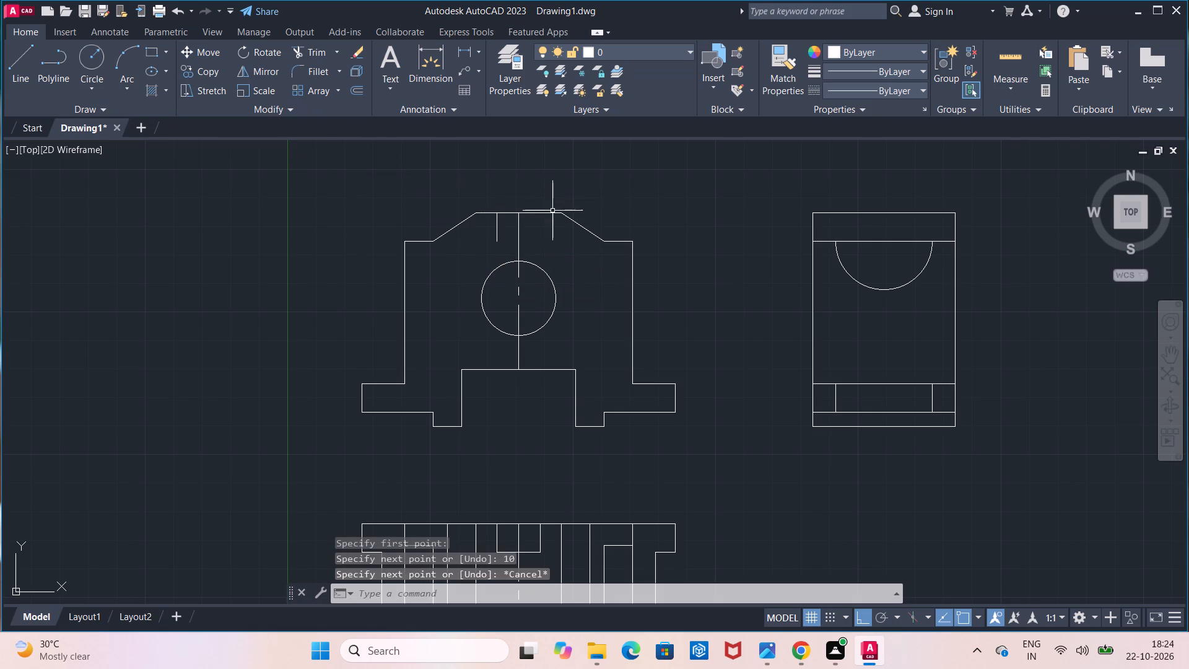
click(27, 70)
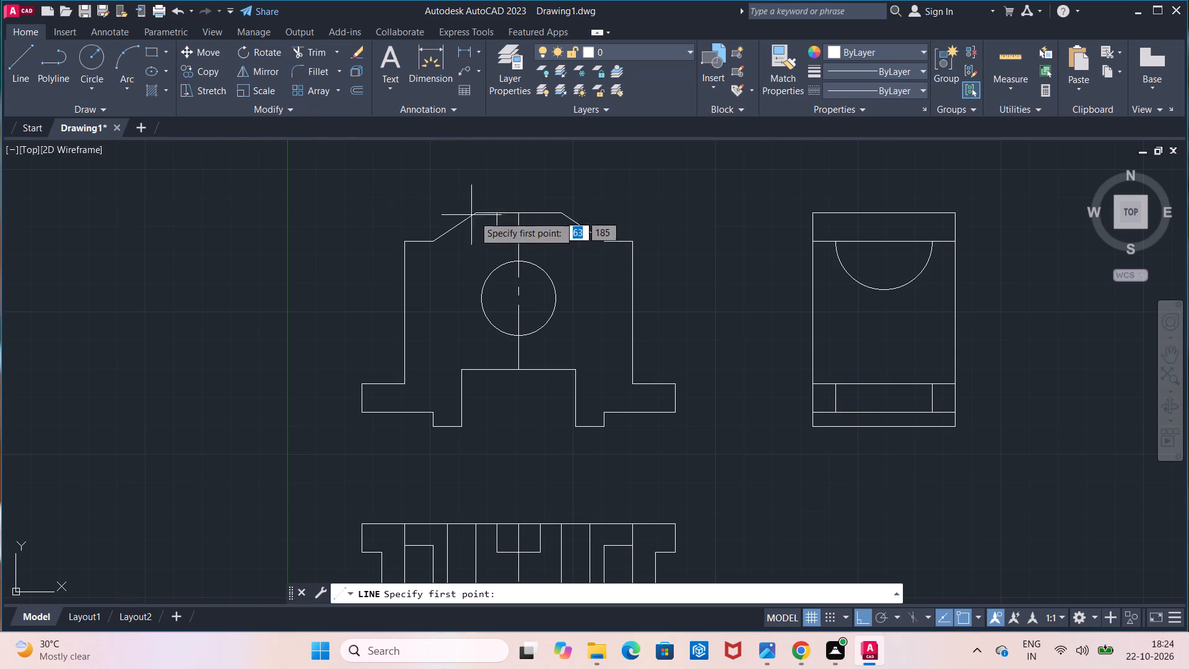
click(535, 214)
text(10)
key(Return)
key(Escape)
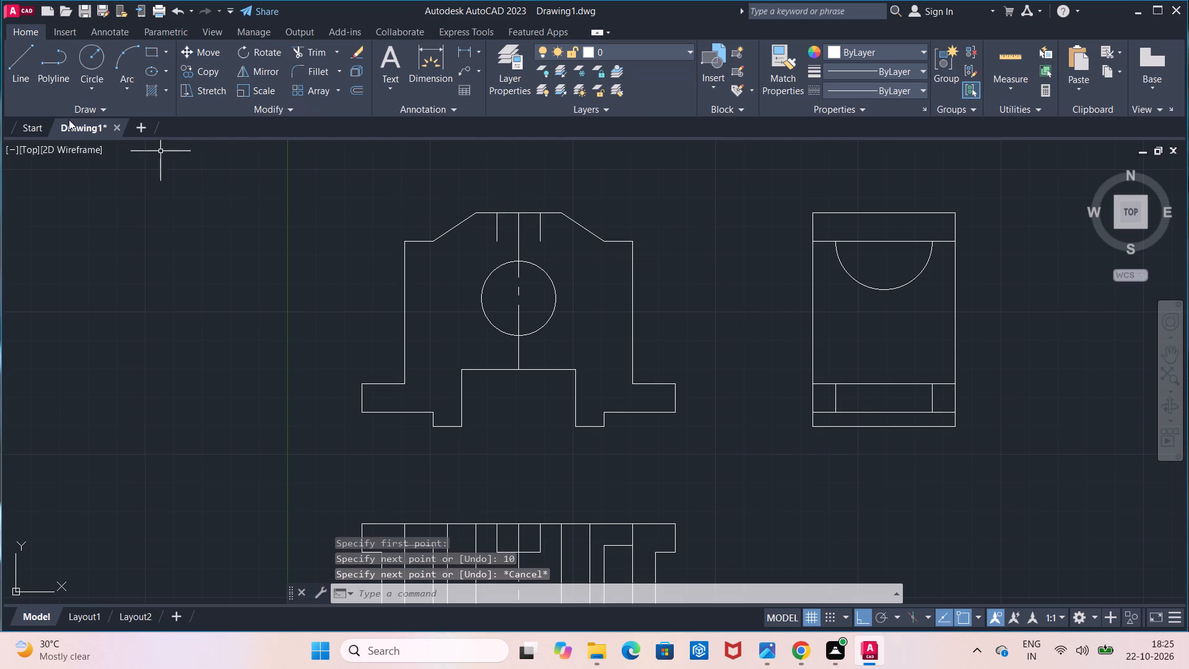
Extend both 10 mm vertical lines down to the bore circle.
click(337, 48)
click(334, 111)
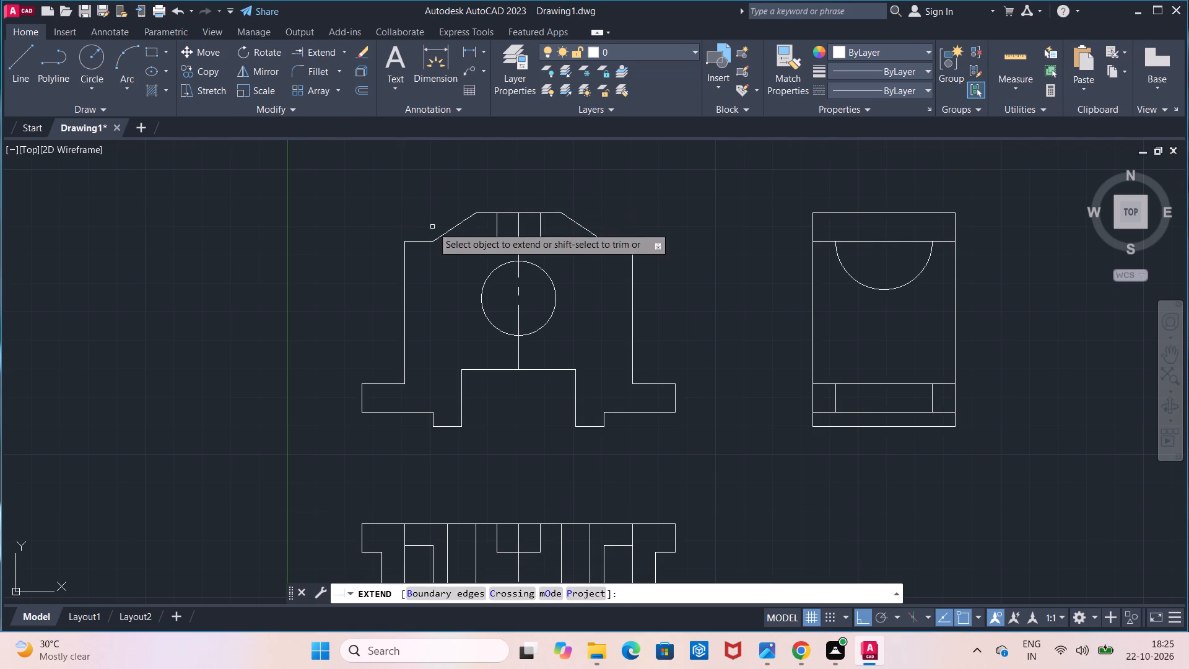
click(496, 236)
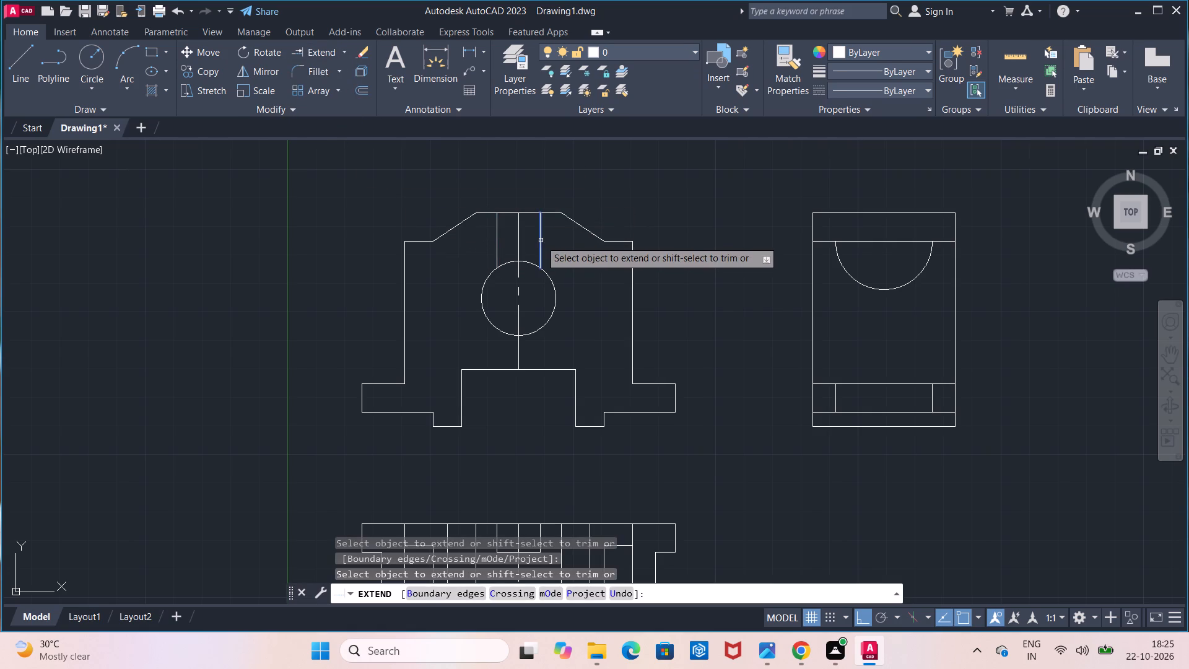
click(541, 240)
key(Escape)
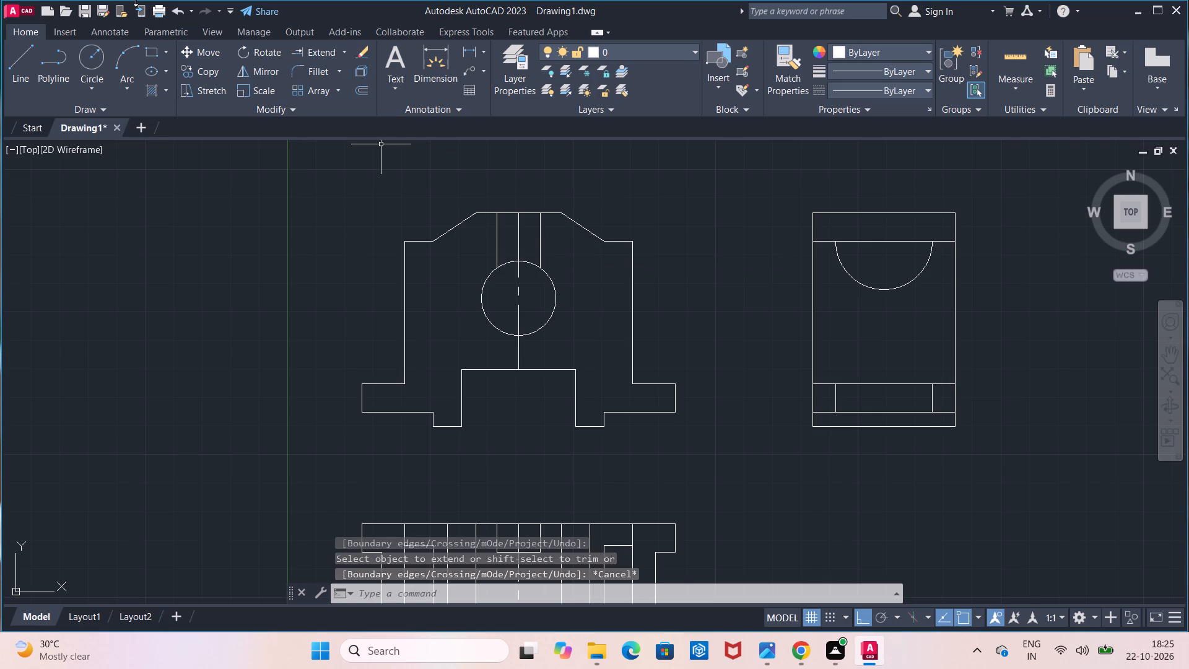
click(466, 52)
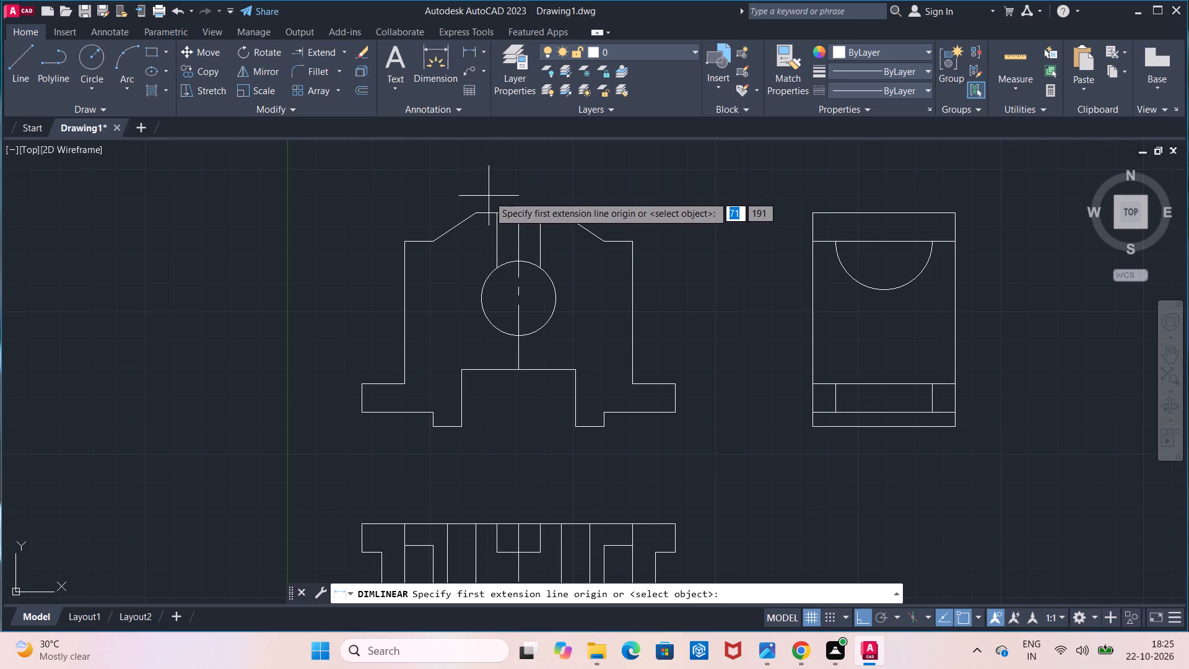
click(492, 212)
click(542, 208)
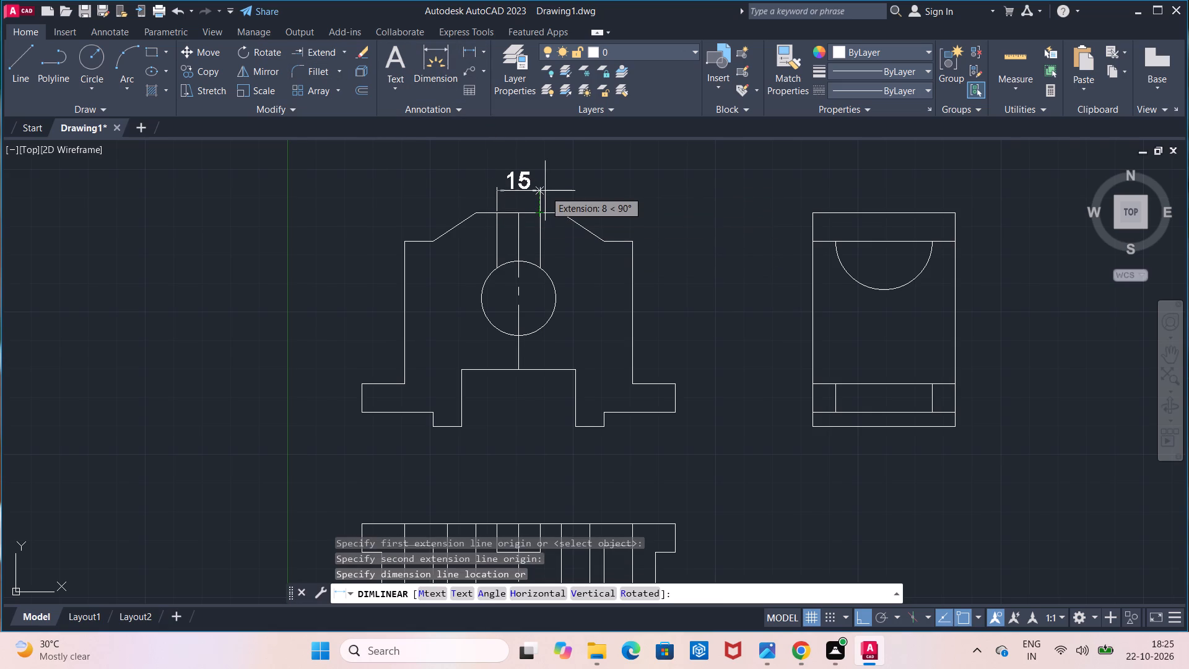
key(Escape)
Turn Ortho off and move the front, side and plan views together farther from the origin along X and slightly upward.
scroll(545, 191, down, 2)
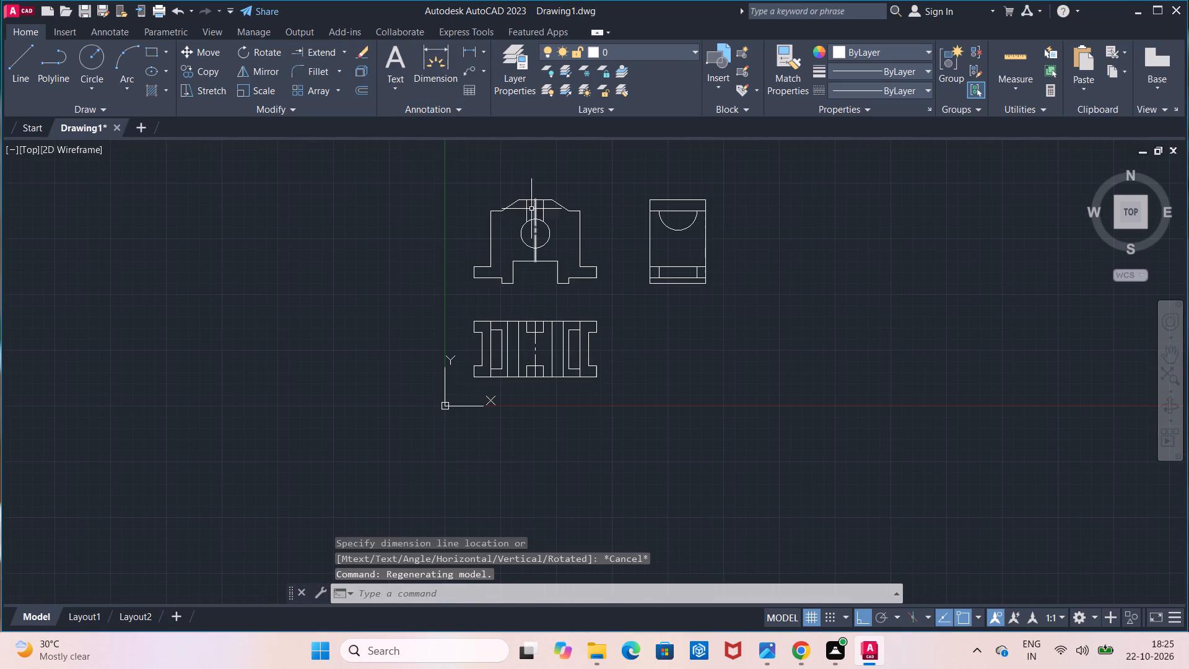
scroll(505, 217, up, 1)
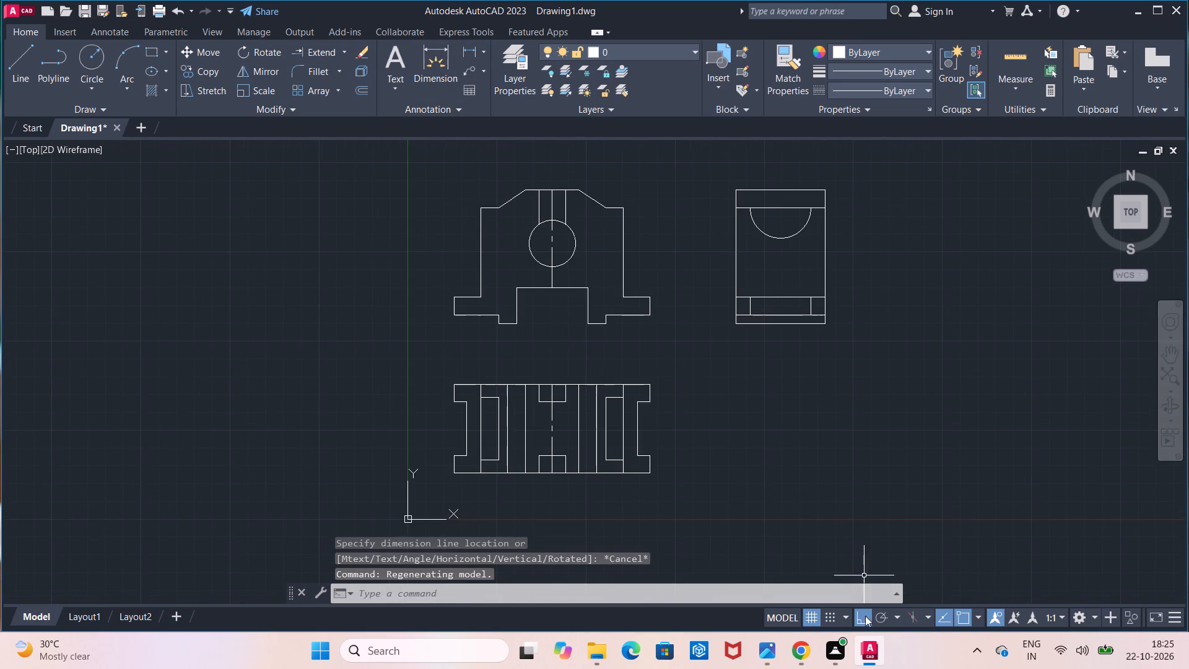
click(865, 616)
scroll(801, 522, up, 1)
scroll(801, 522, down, 1)
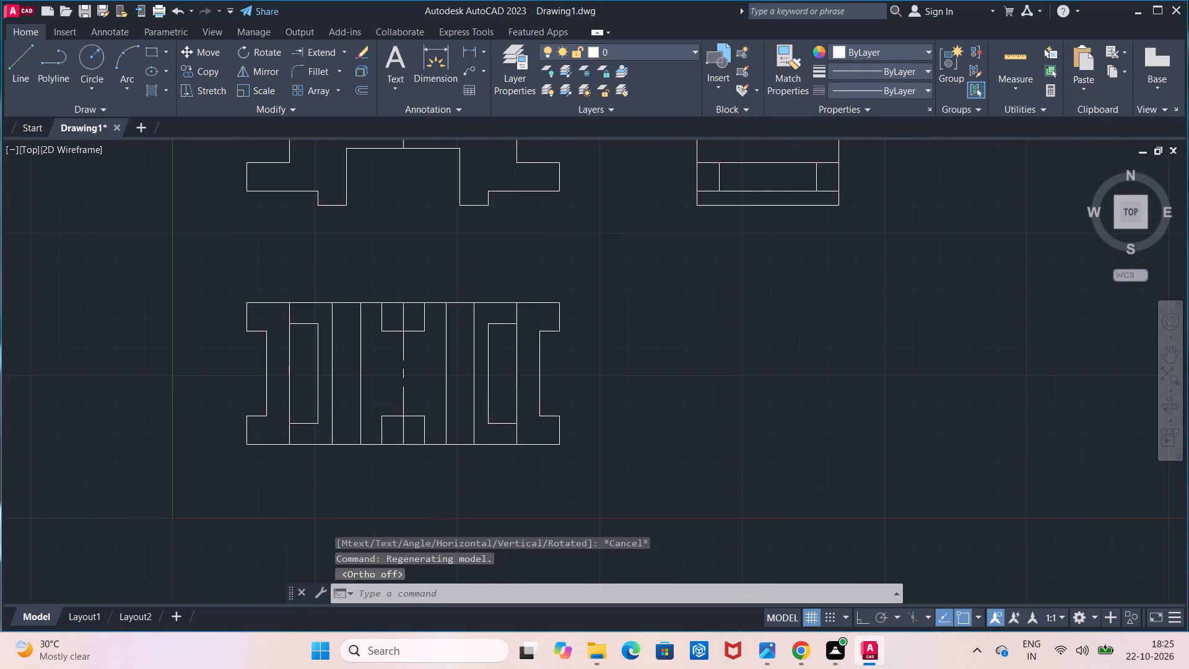
click(427, 175)
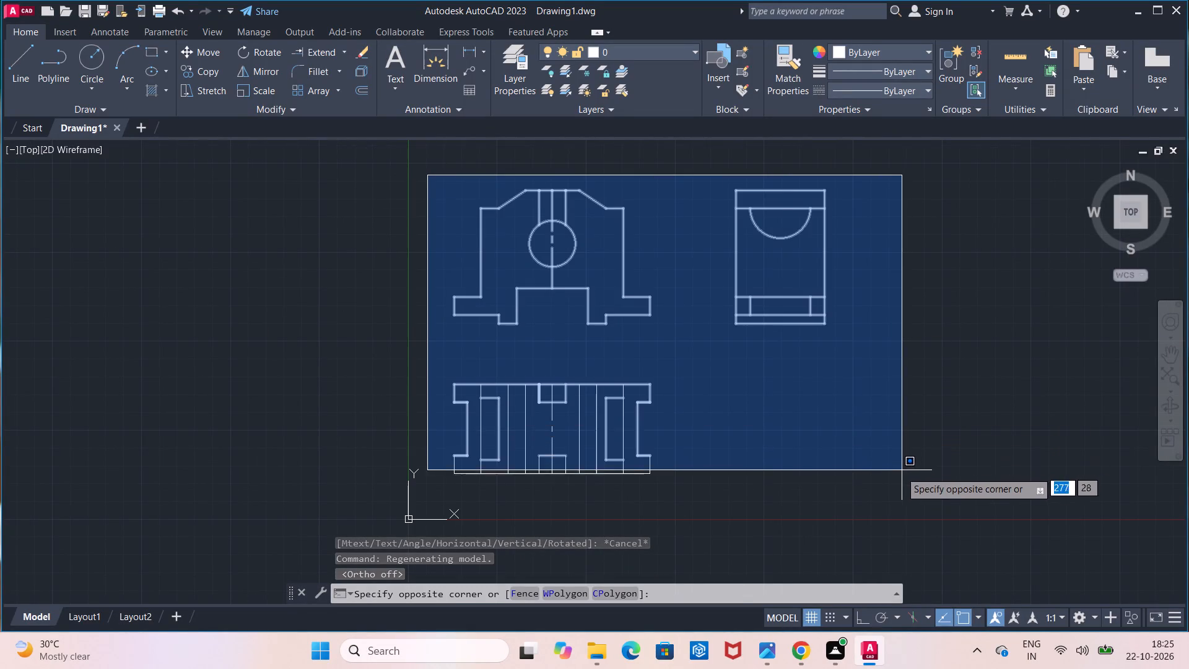
click(888, 489)
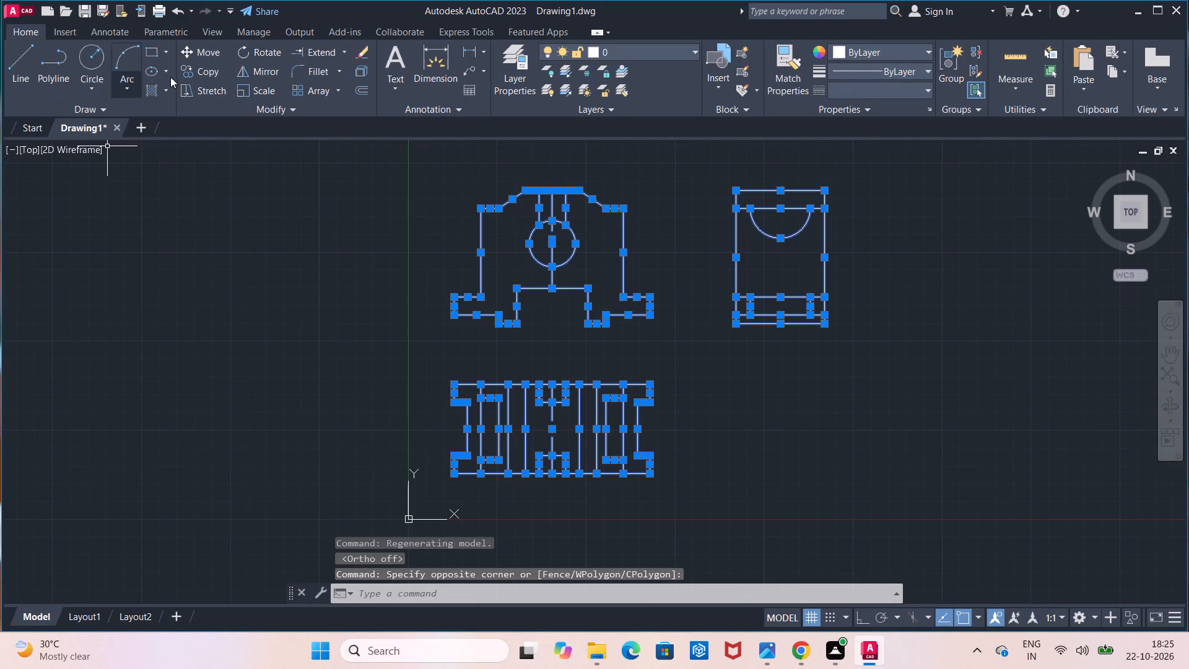
click(203, 58)
click(663, 359)
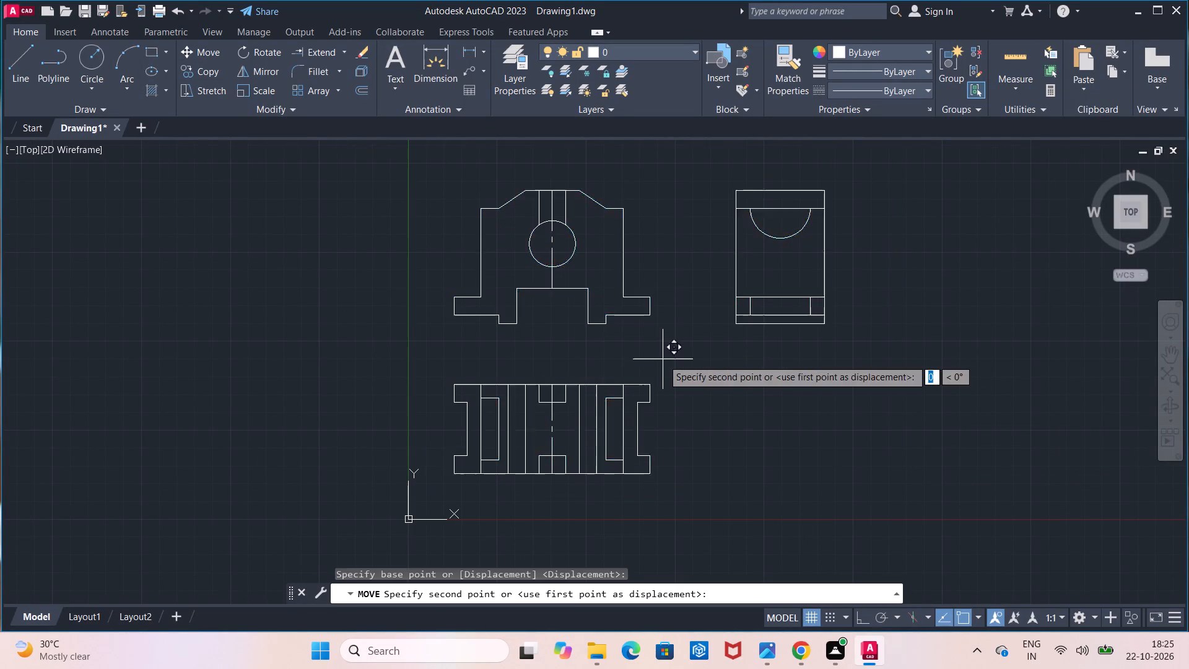
click(845, 309)
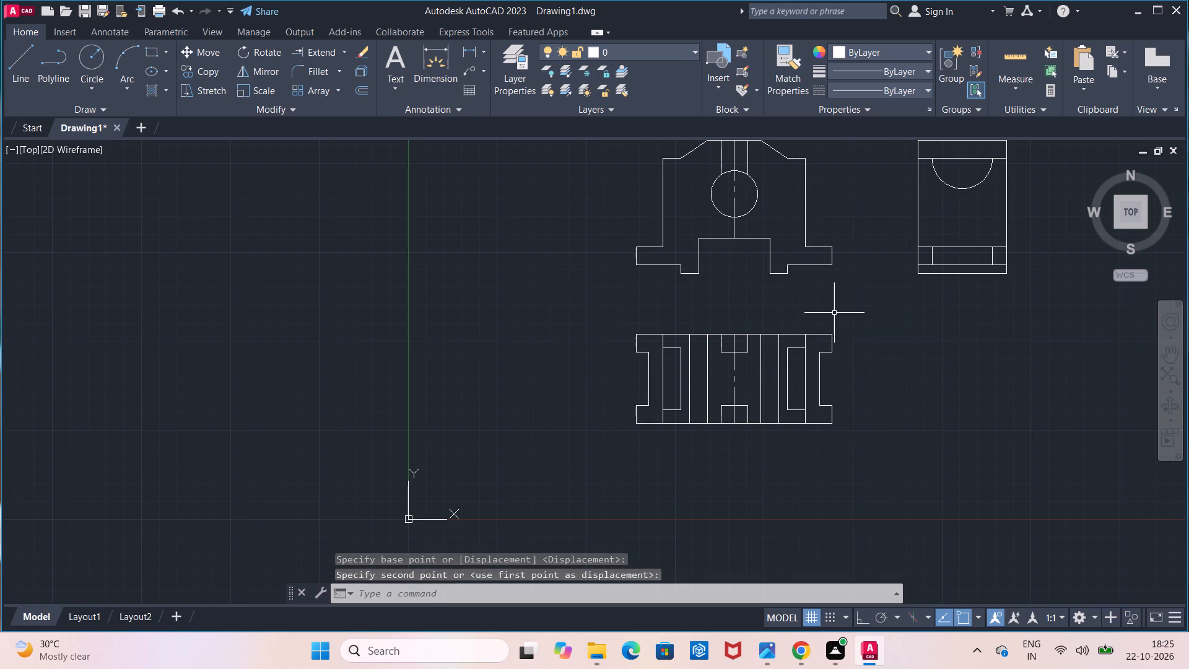
scroll(834, 313, down, 1)
middle_drag(833, 314, 754, 353)
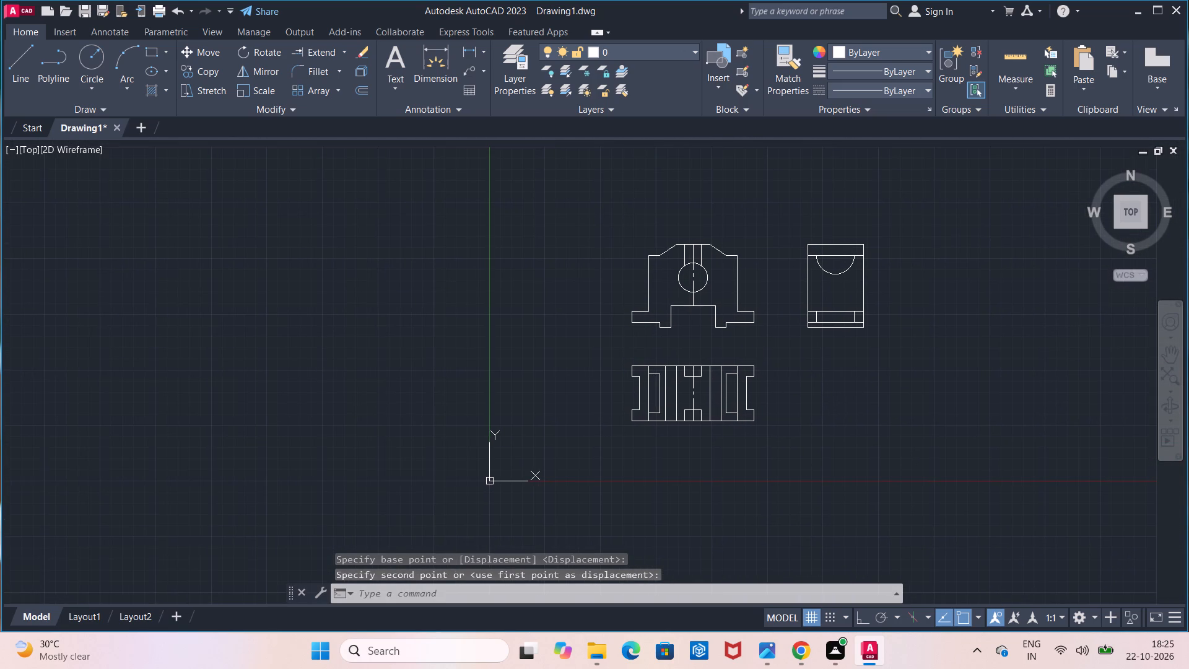
scroll(754, 353, up, 1)
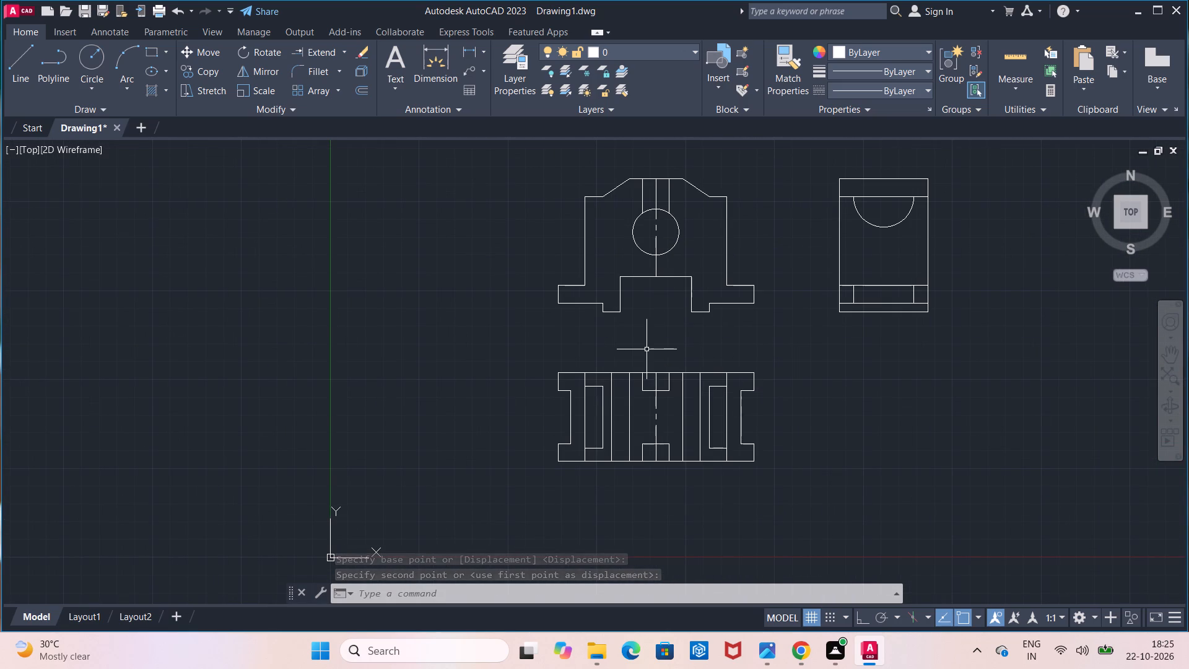
Select all the geometry of the three views and apply the Join command to it.
click(523, 139)
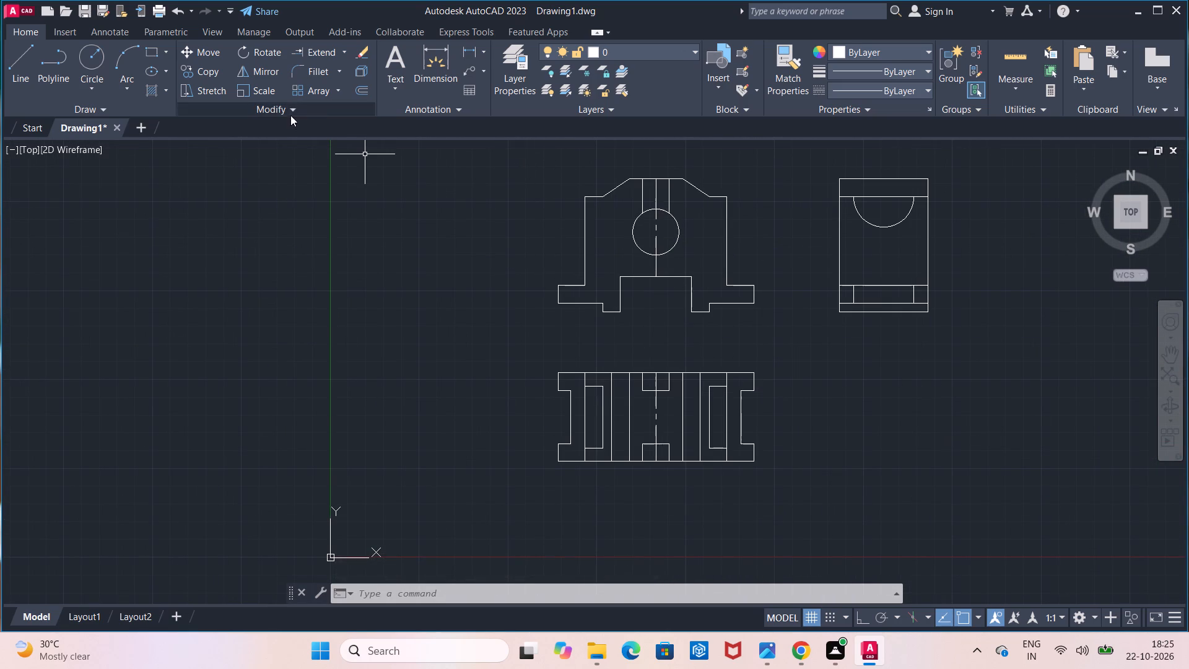
click(452, 159)
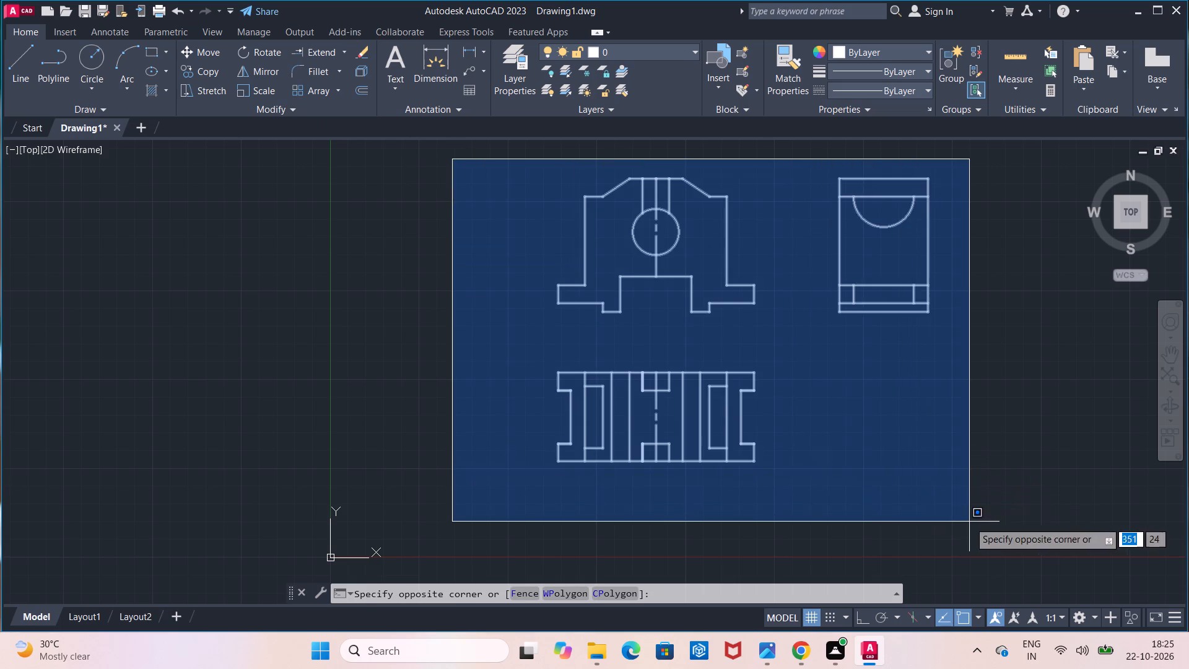
click(972, 523)
text(joi)
click(1008, 564)
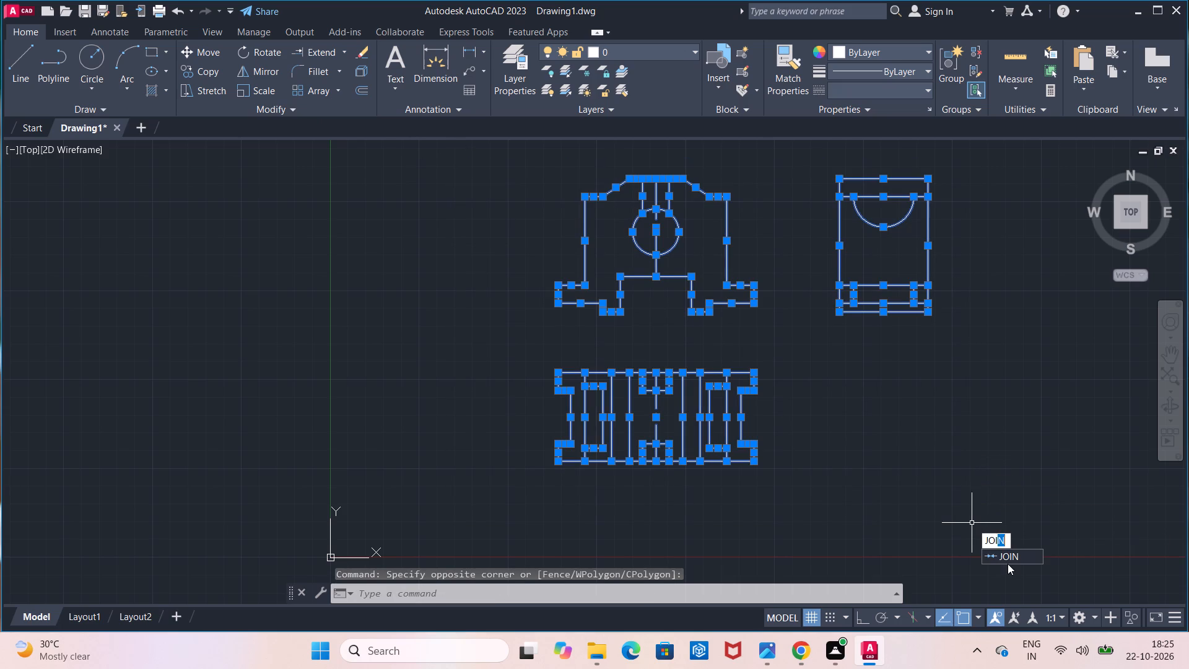
click(1010, 557)
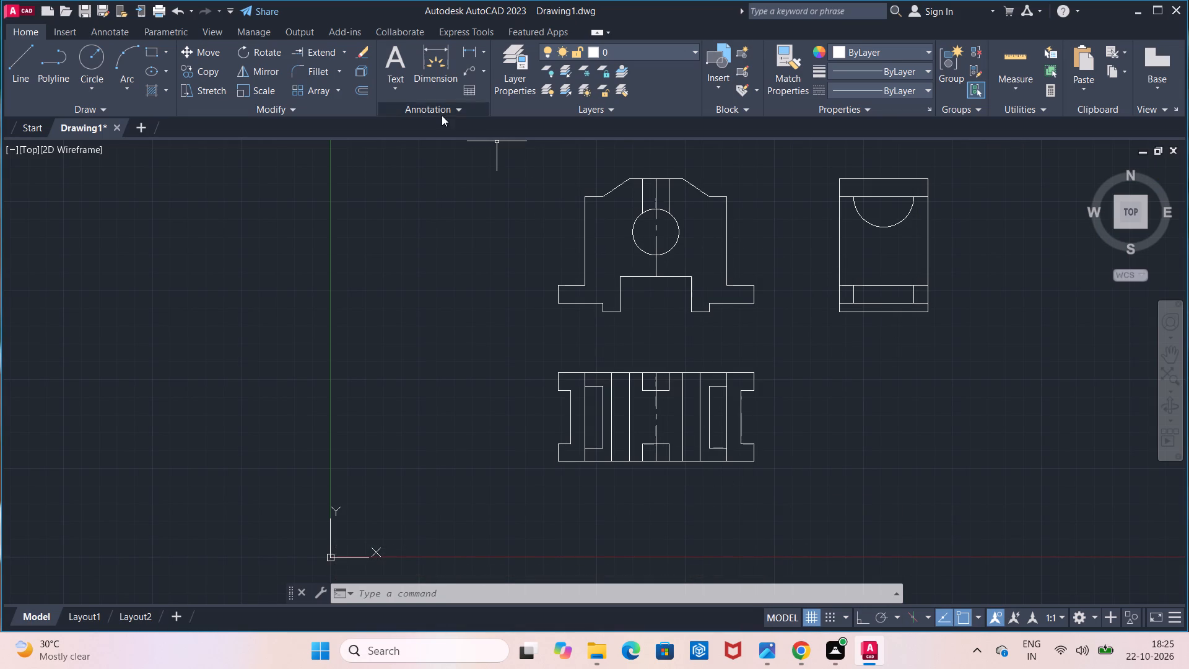
Add linear dimensions for the height and width of the front view's bottom recess, placing both inside the recess.
click(467, 54)
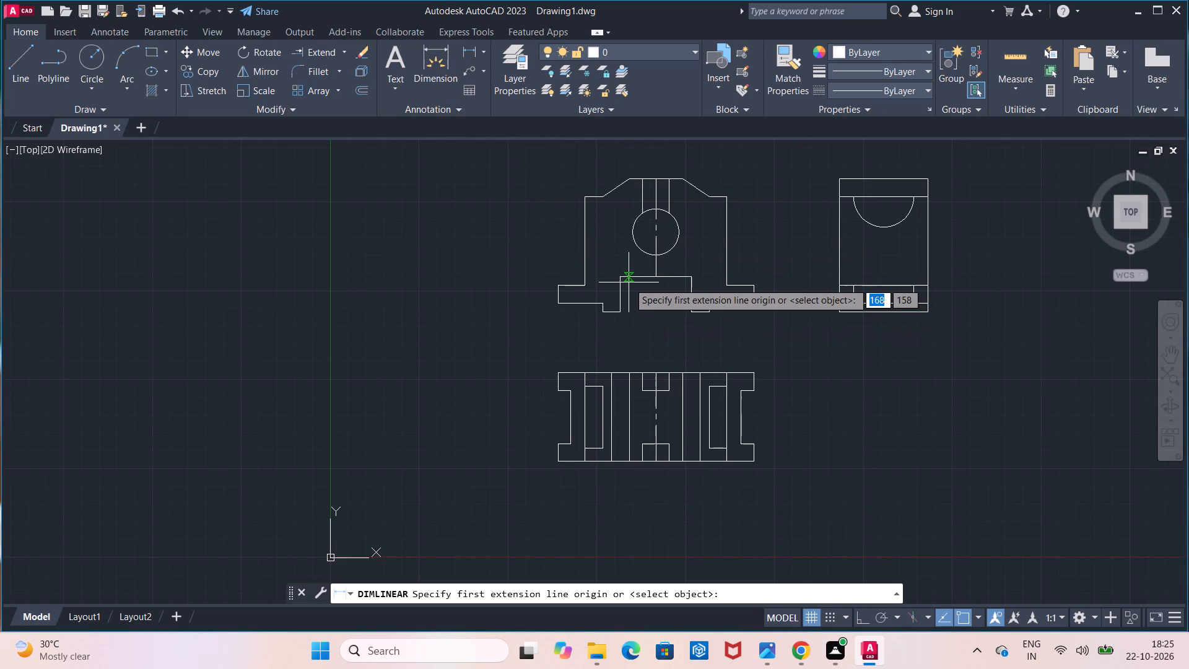
click(625, 281)
click(621, 313)
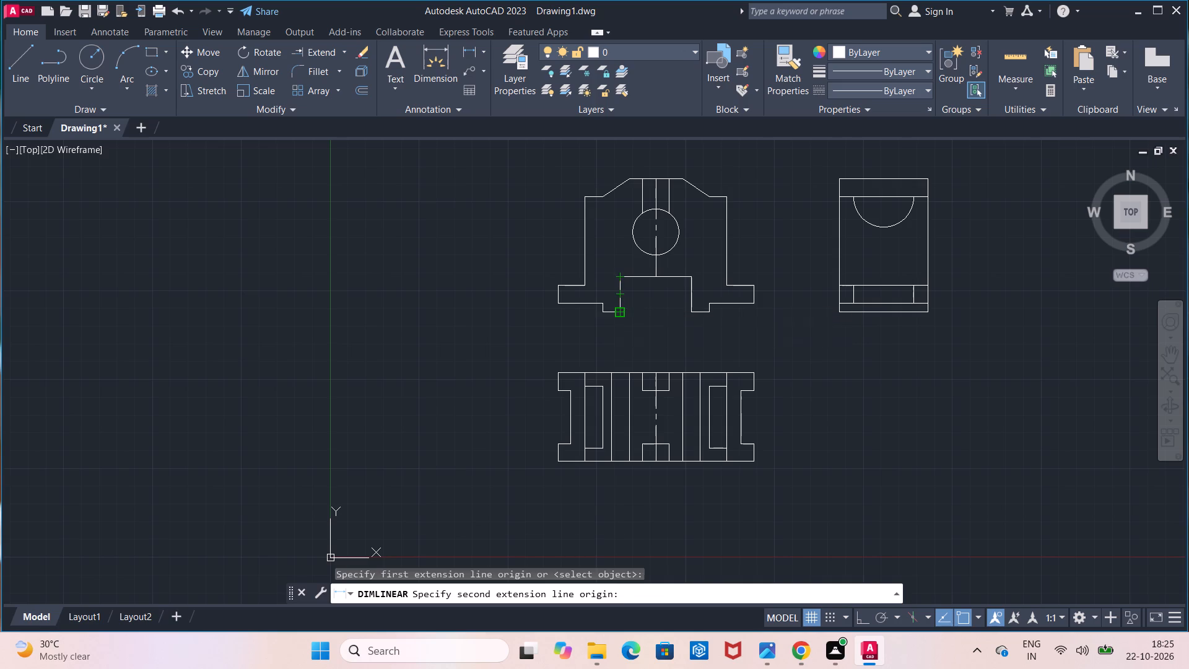
click(637, 313)
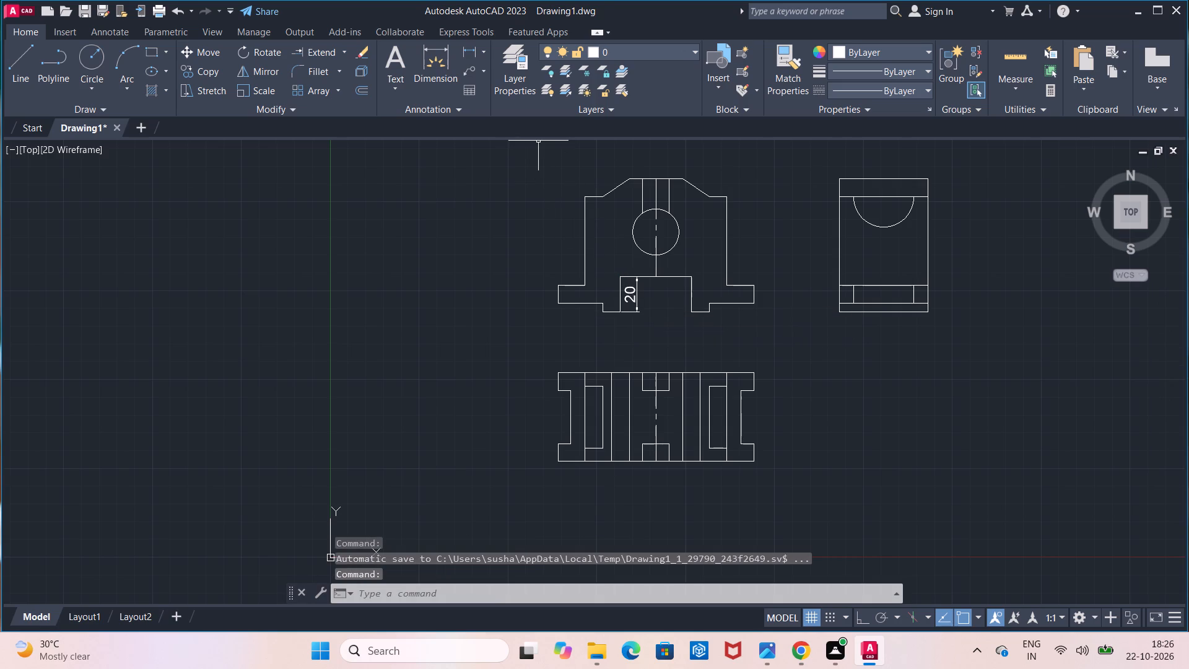
click(468, 45)
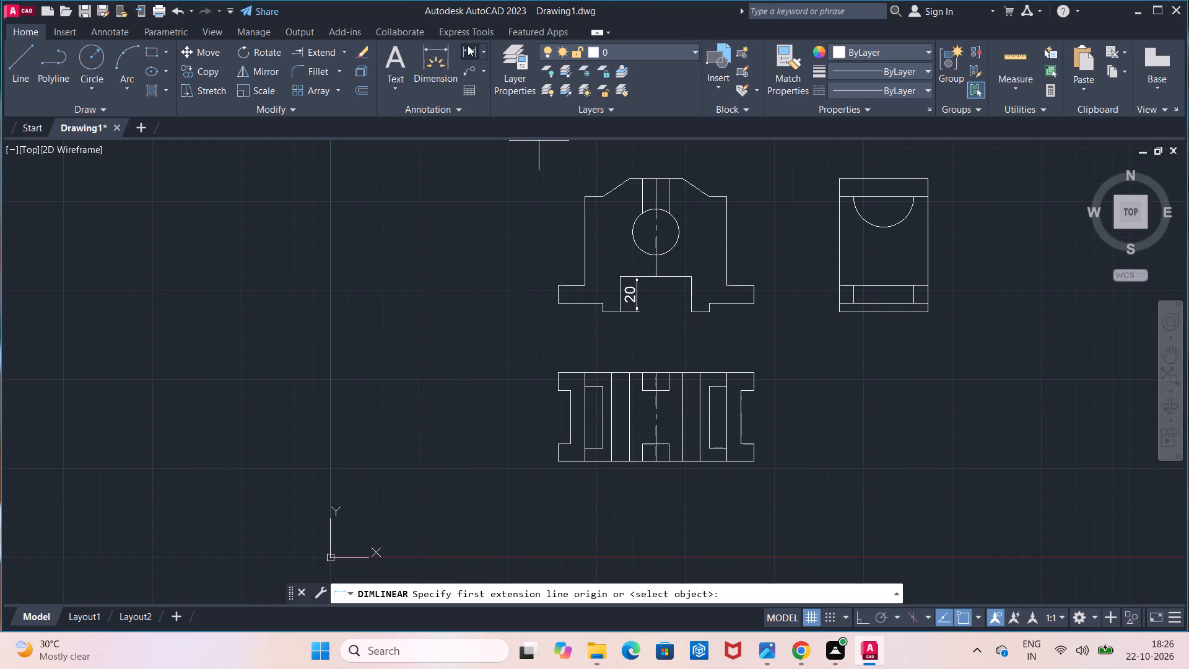
click(619, 276)
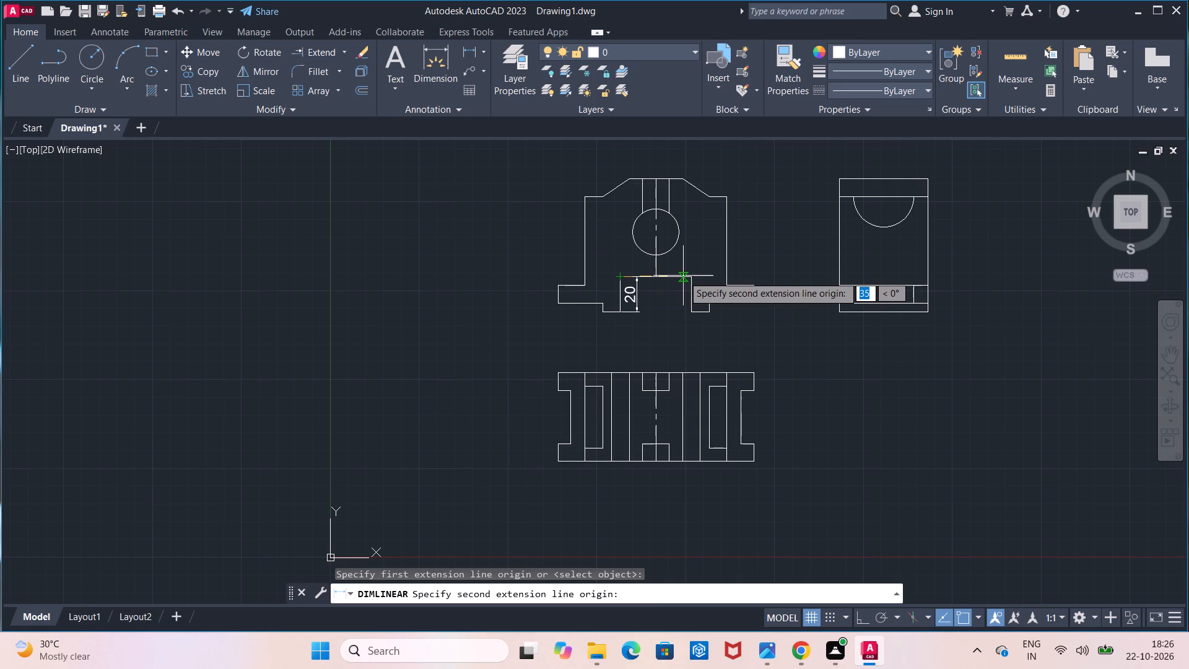
click(689, 276)
click(682, 297)
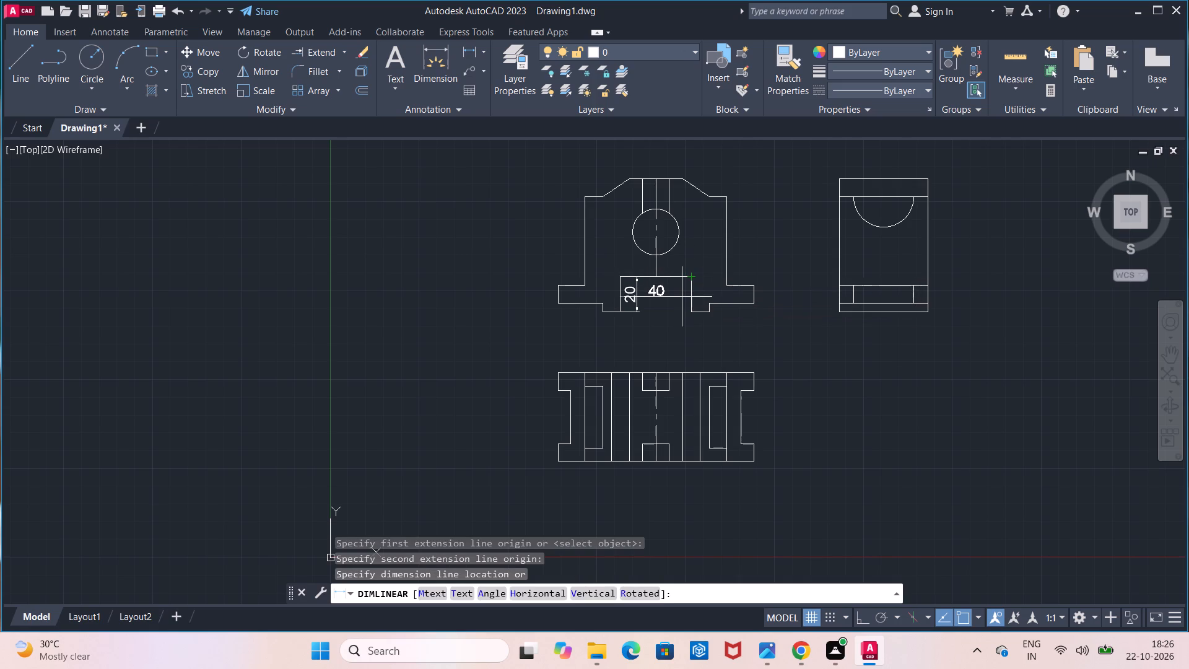
Dimension the horizontal length of the front view's right flange underside, placing the dimension below it.
click(468, 51)
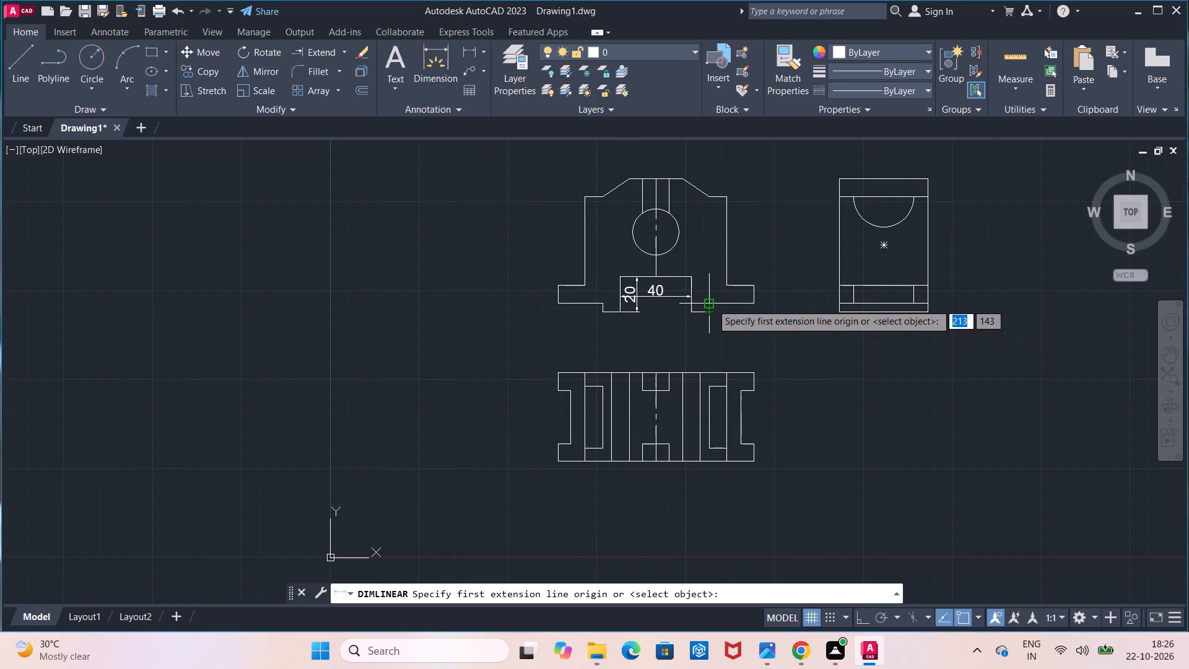
click(712, 304)
click(754, 300)
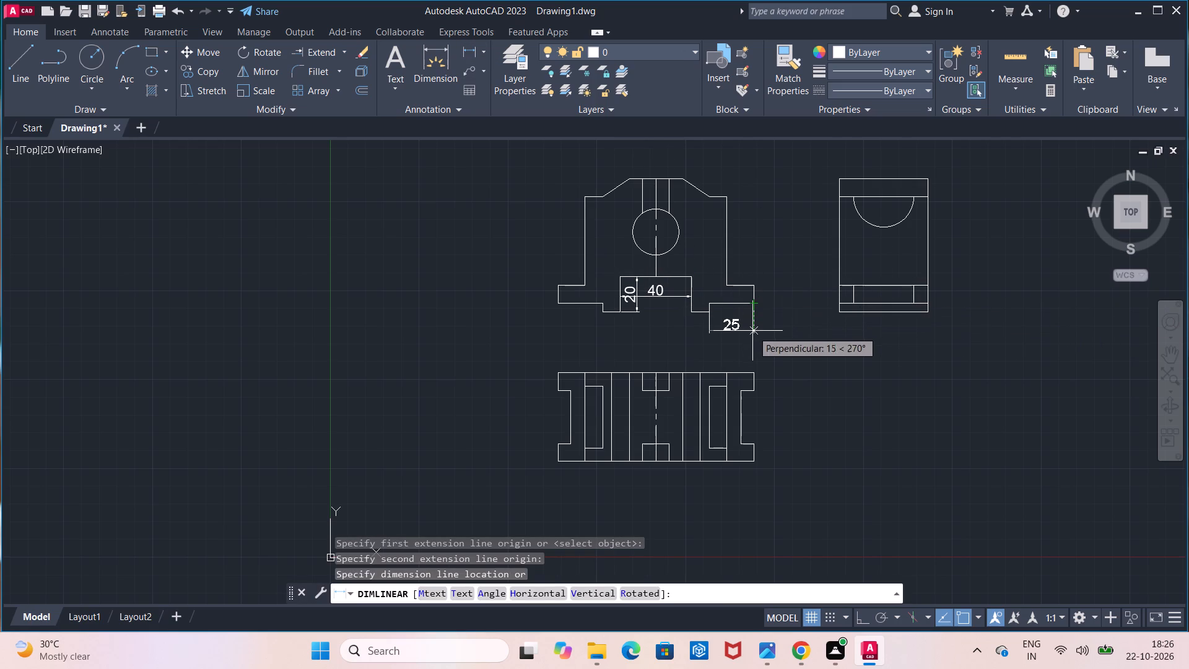
click(752, 331)
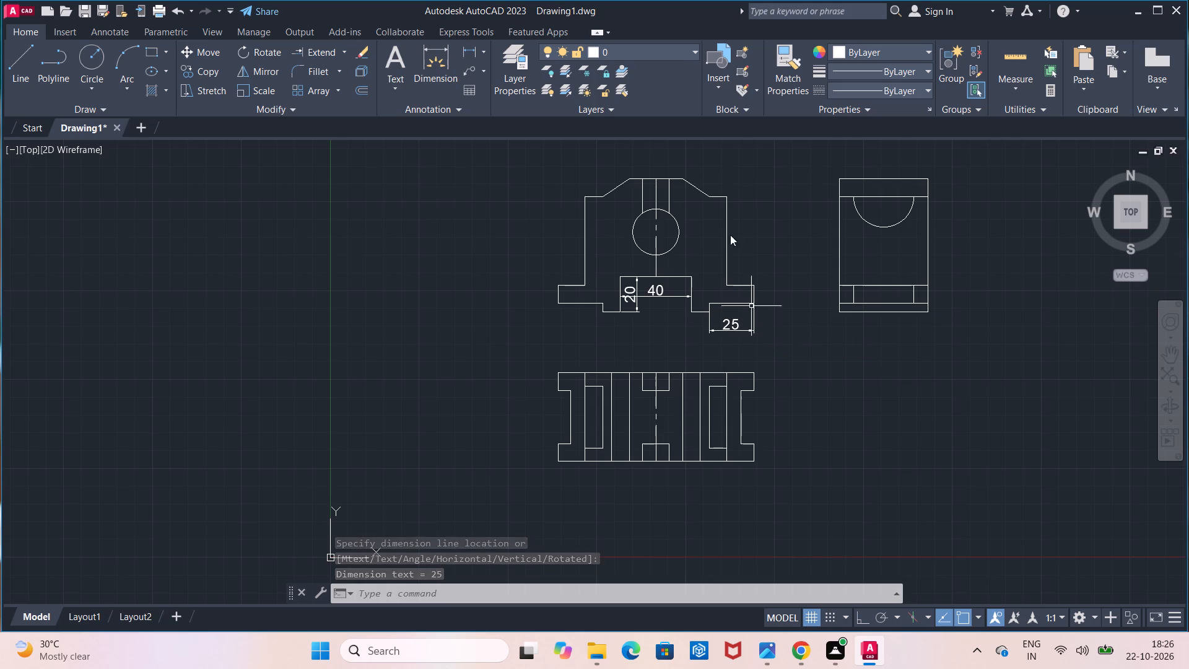
Dimension the width of the slot at the front view's top edge, placing the dimension above the view.
click(466, 53)
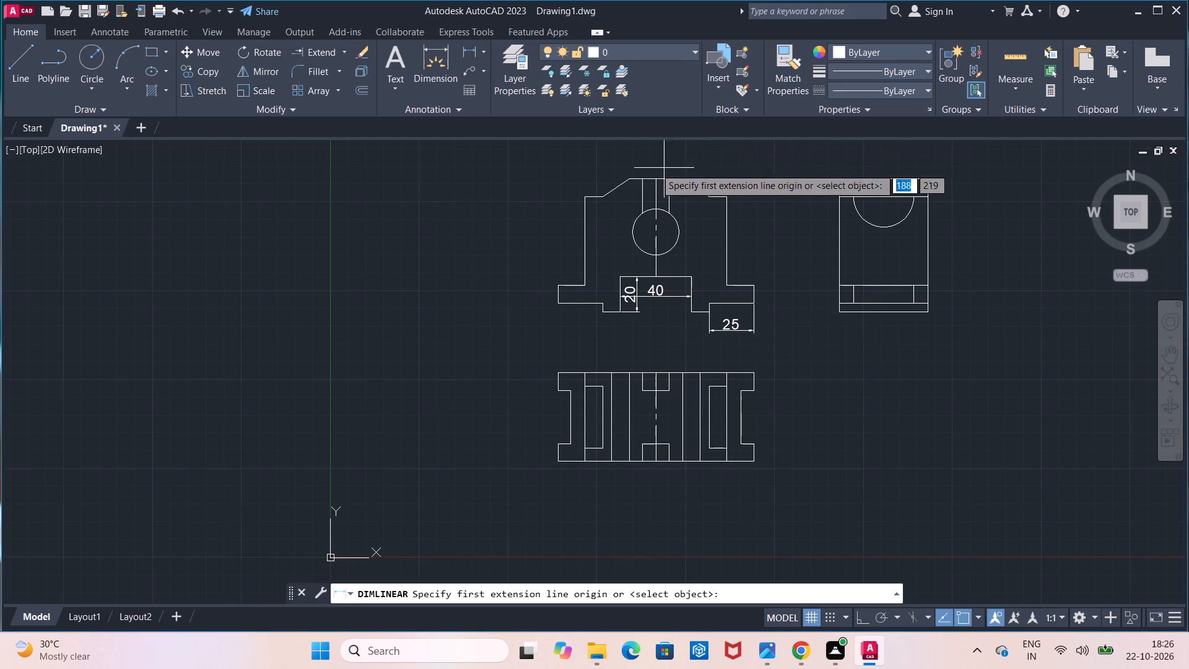
click(643, 175)
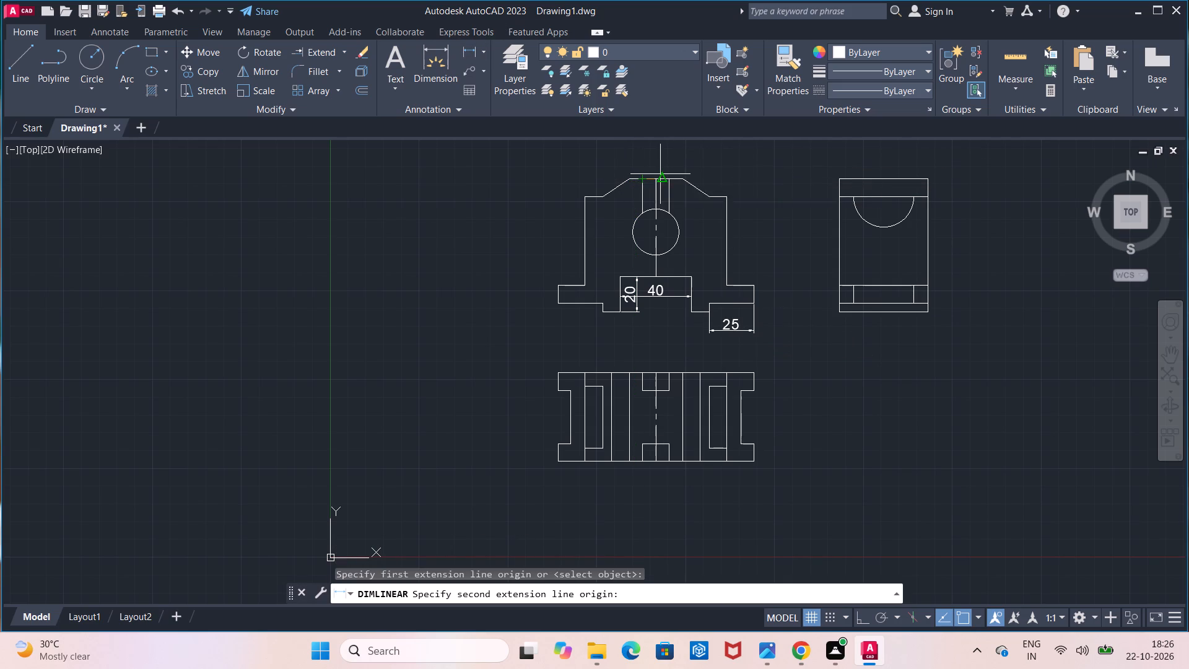
click(667, 177)
click(667, 155)
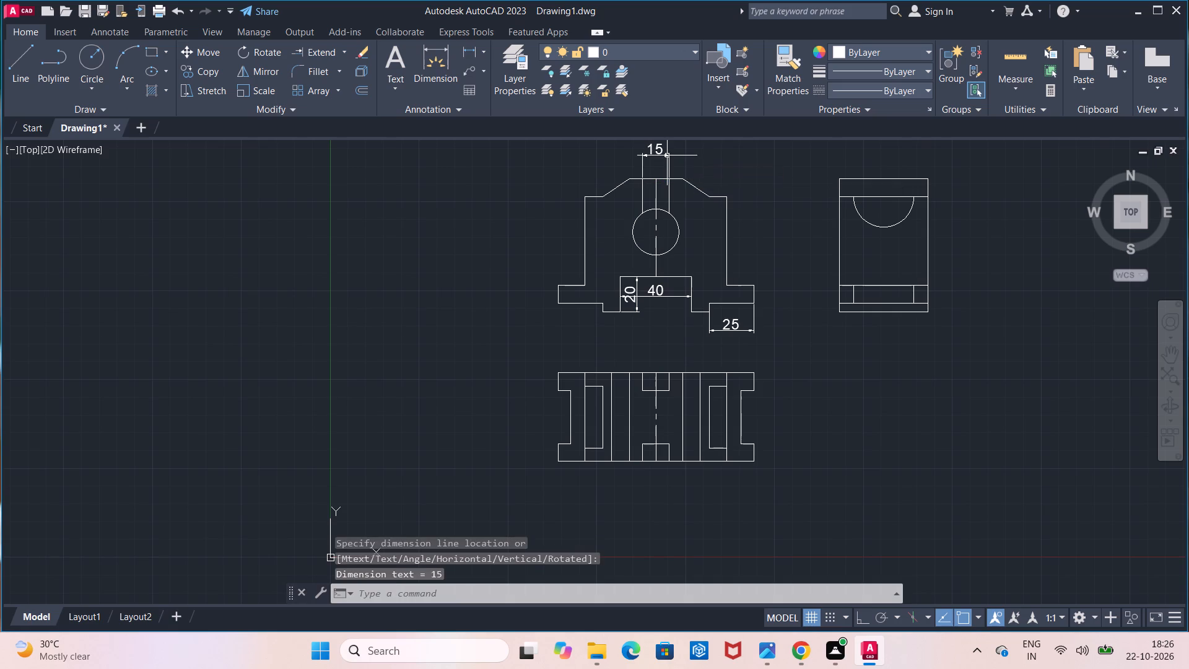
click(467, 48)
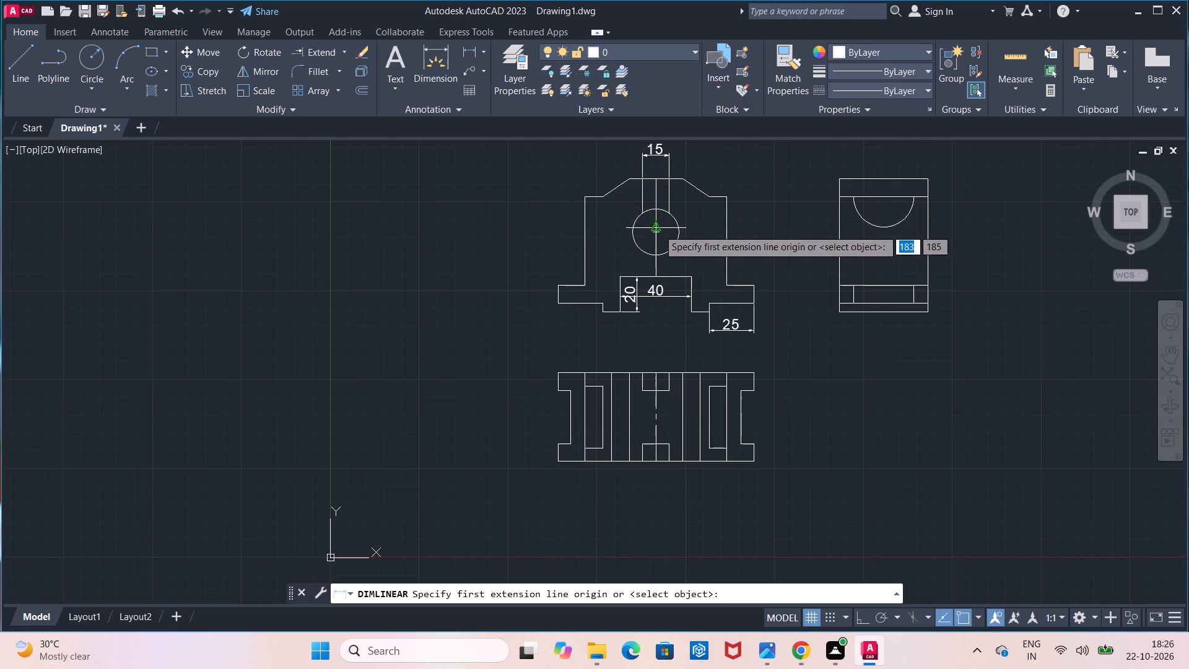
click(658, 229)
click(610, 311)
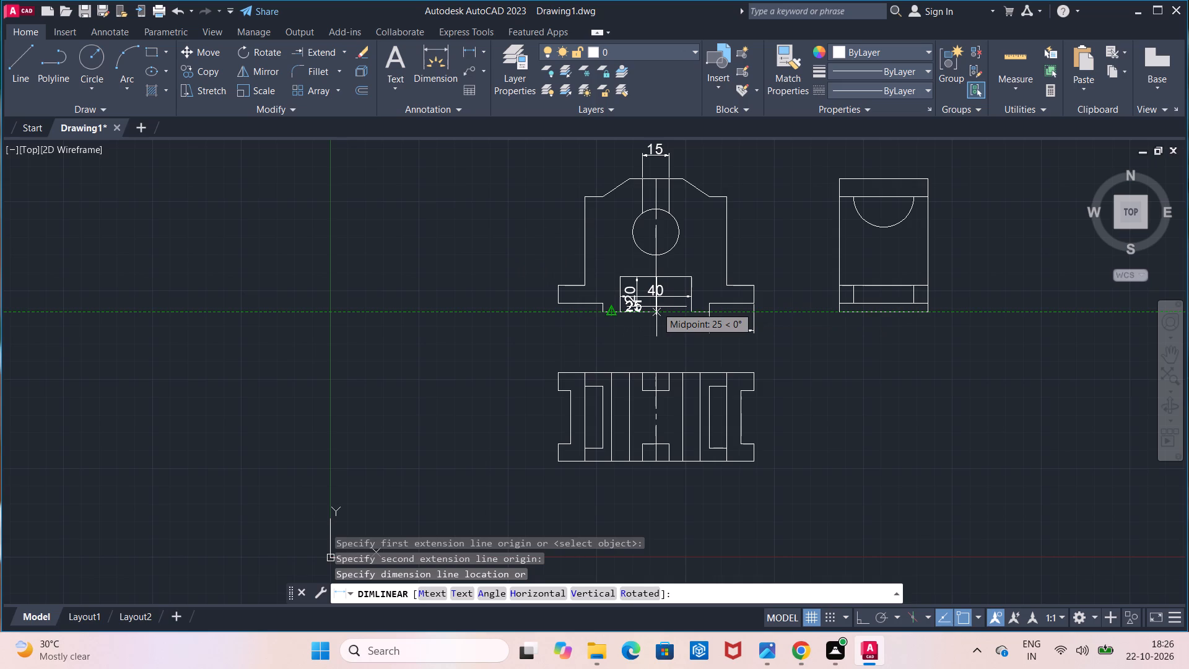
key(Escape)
Add a vertical linear dimension from the bore centre to the front view's bottom edge, placed left of the view.
click(470, 51)
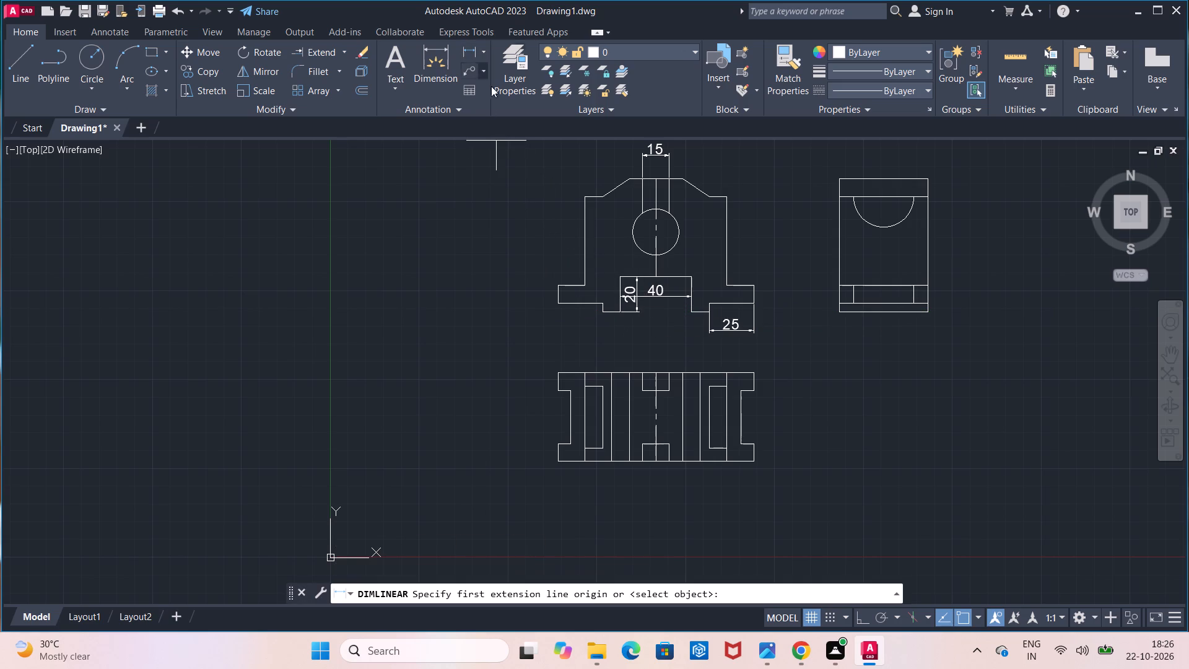
click(655, 232)
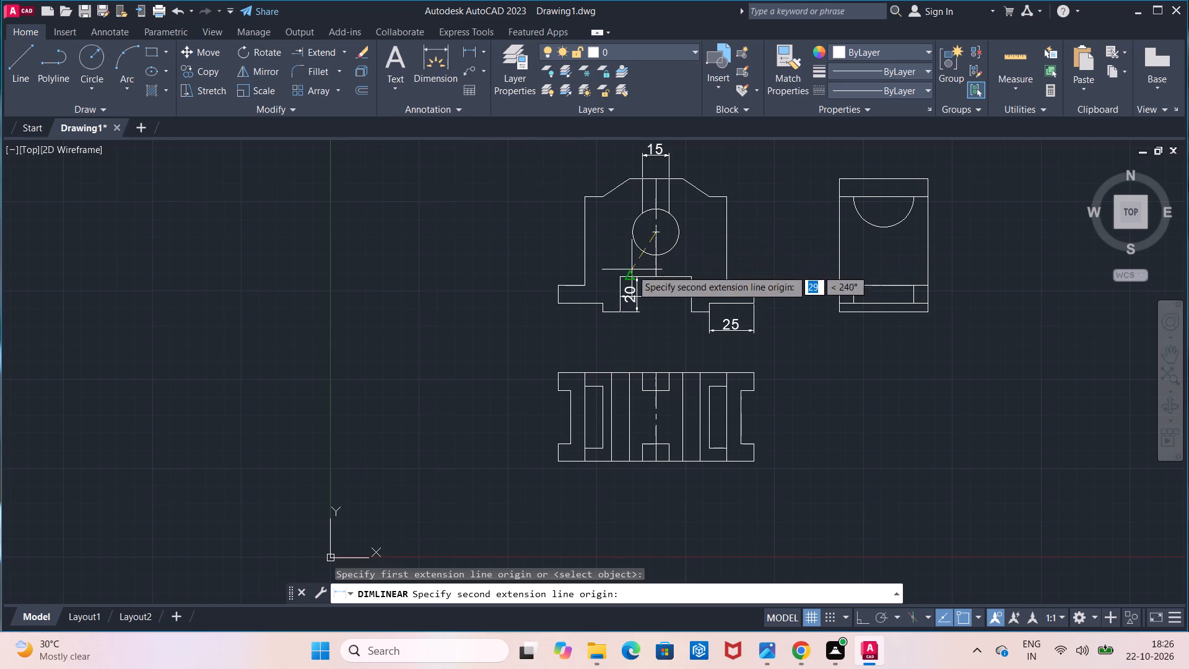
click(617, 308)
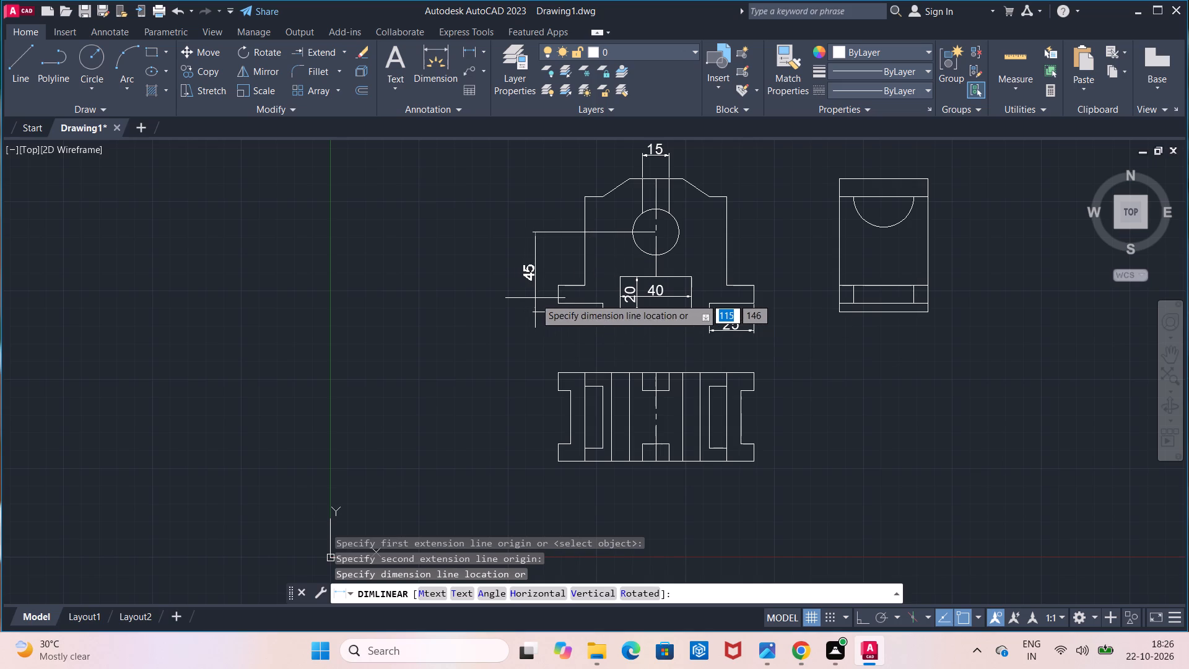
click(535, 298)
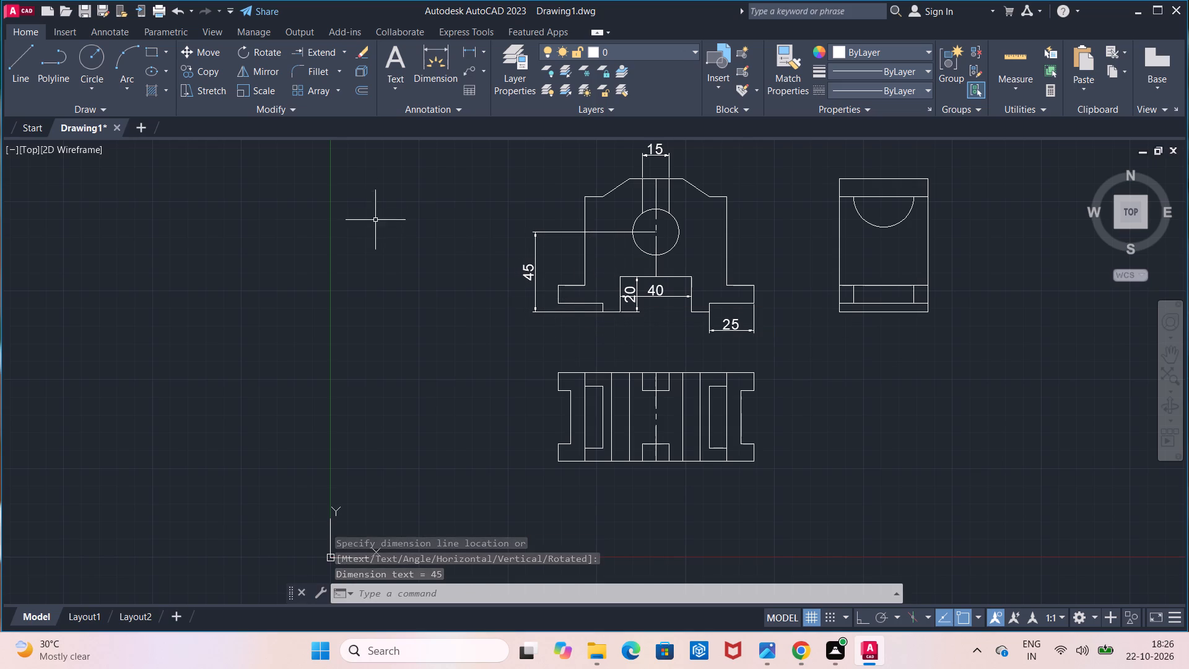
Add vertical linear dimensions from the front view's shoulder and from its top edge to the bottom edge, both placed left of the view.
click(473, 58)
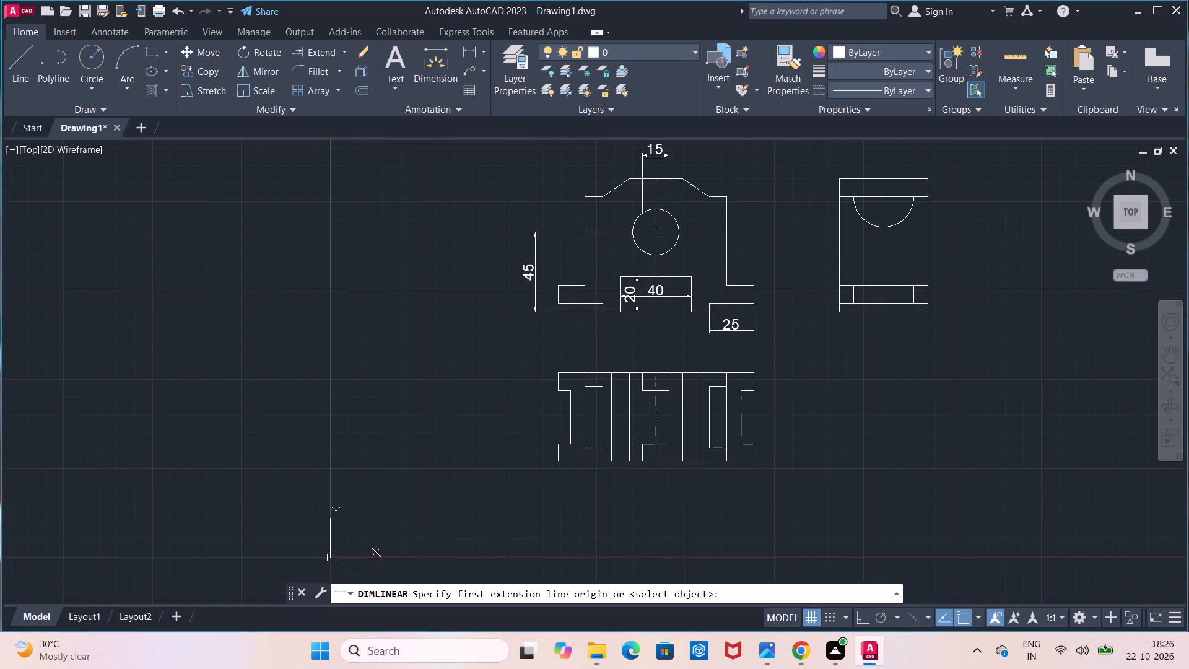
click(603, 193)
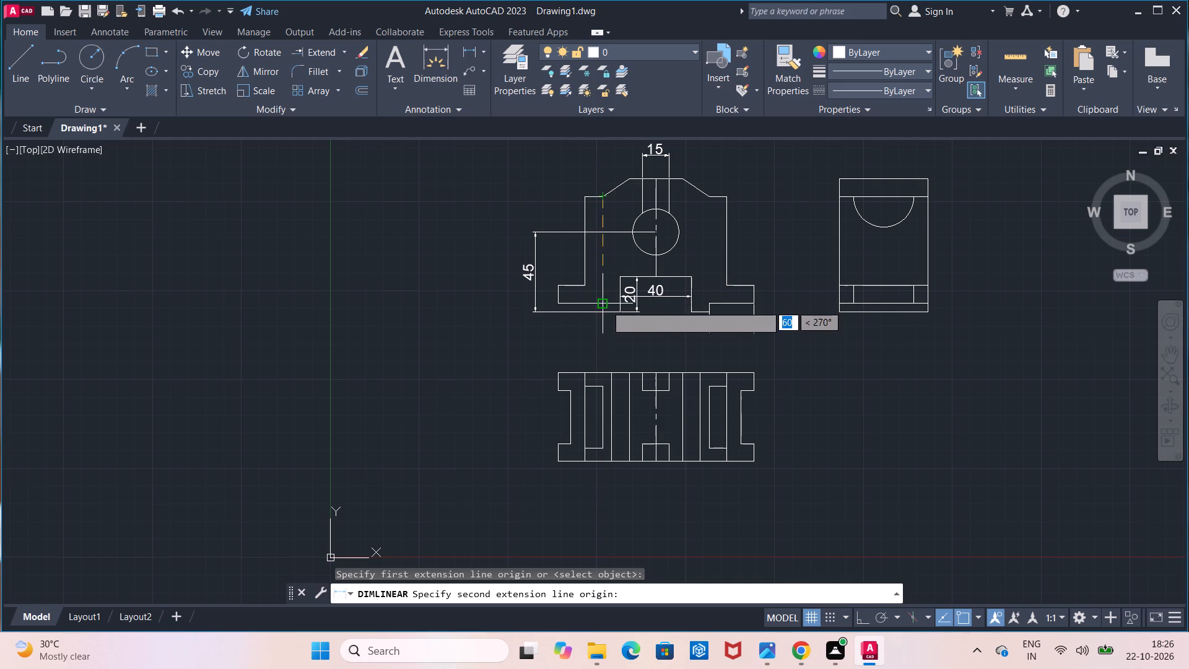
click(606, 316)
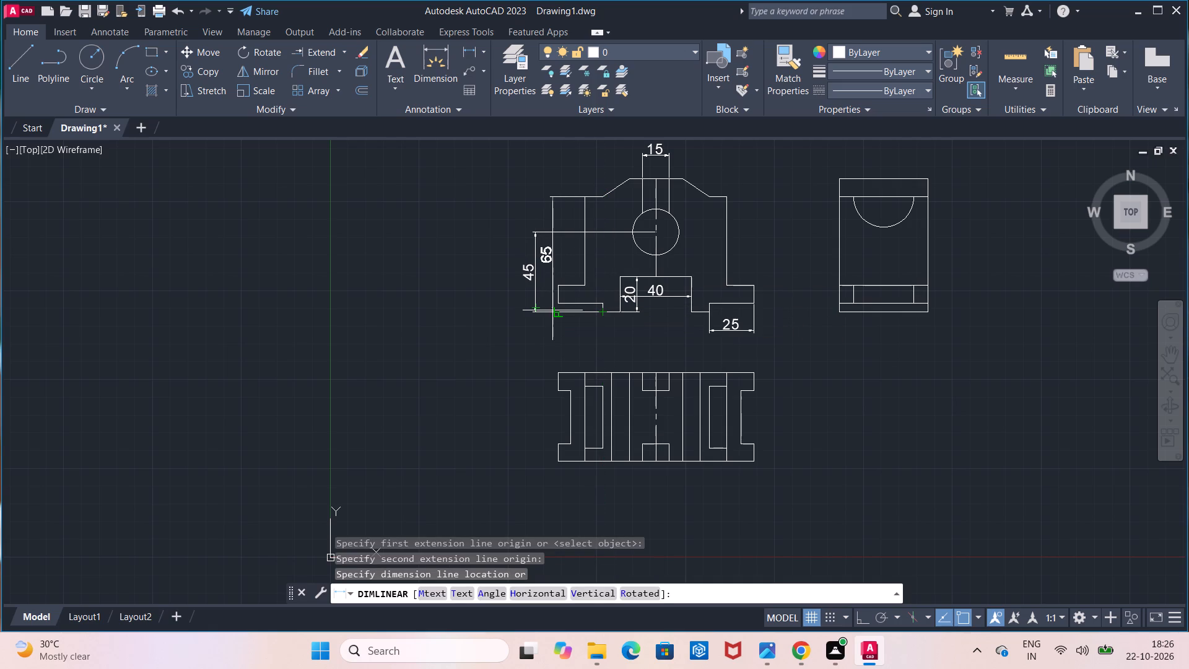
click(552, 310)
click(465, 47)
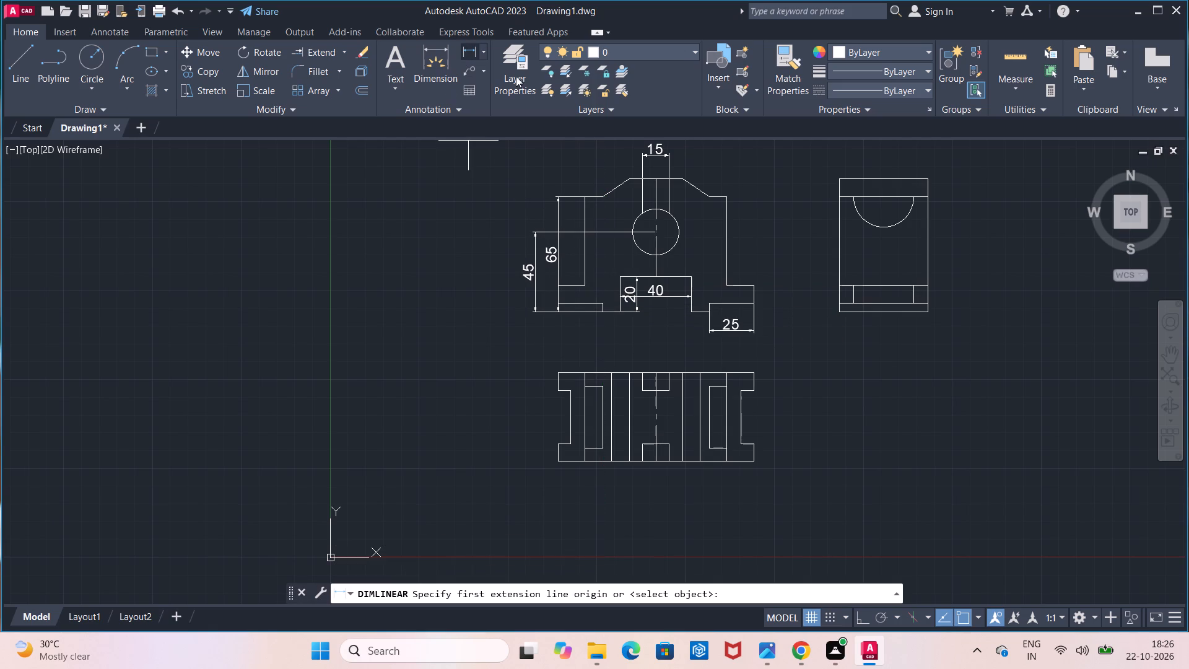
click(628, 177)
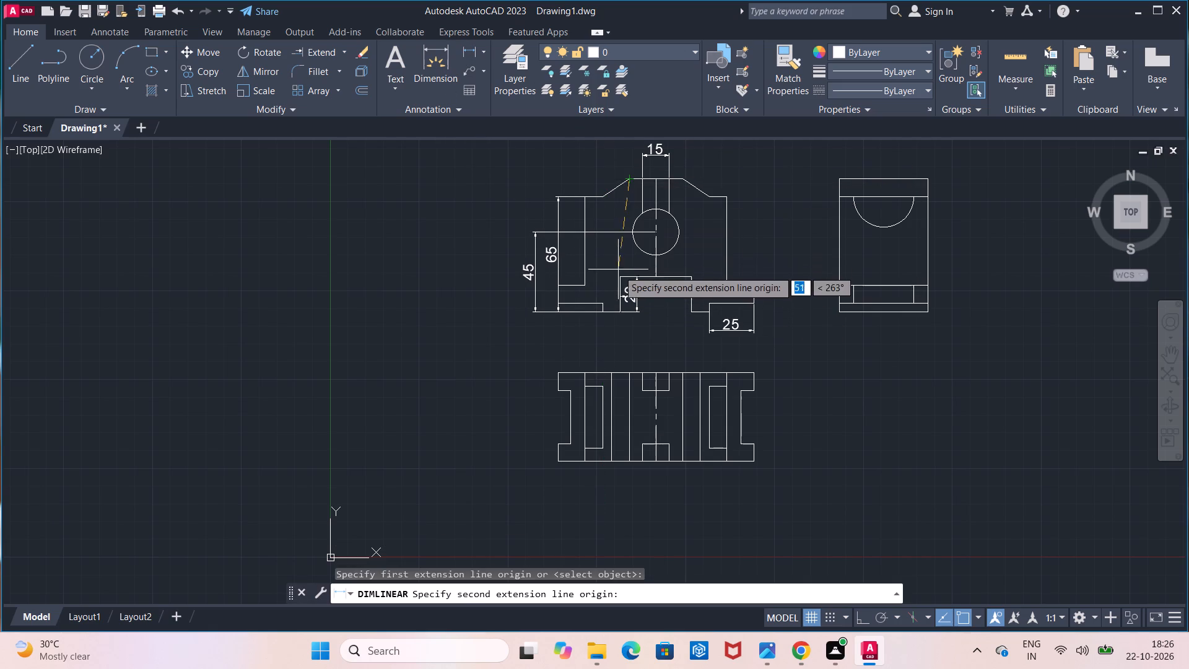
click(622, 312)
click(515, 300)
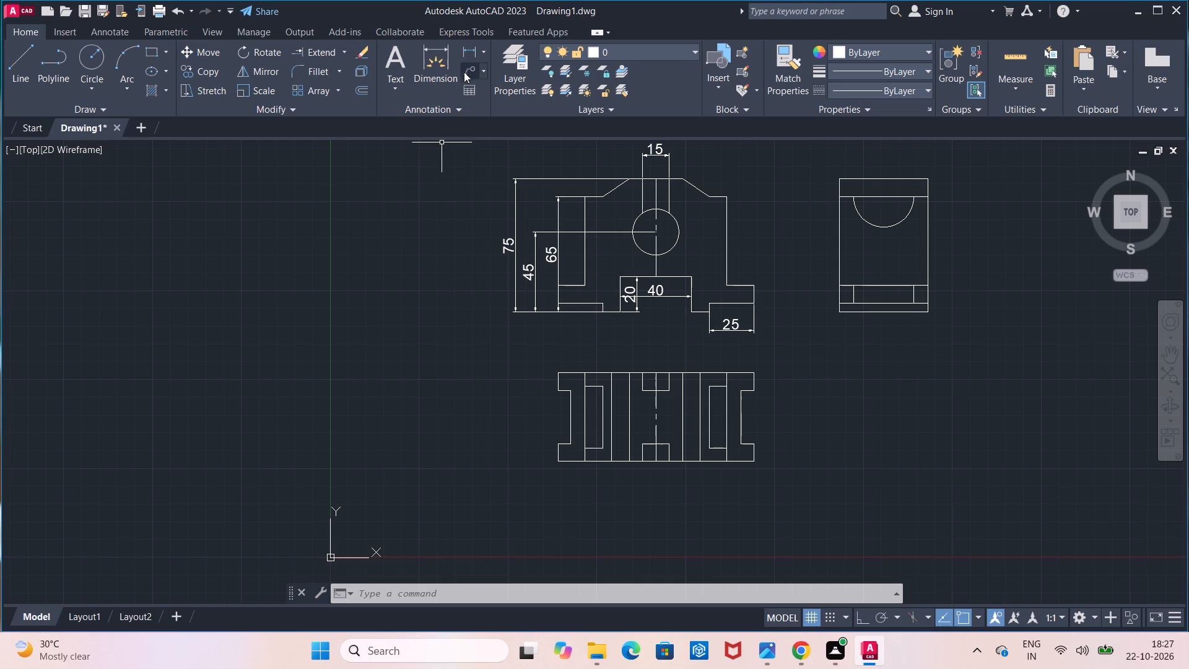
Dimension the overall width of the side view, placing the dimension just above its top edge.
click(466, 56)
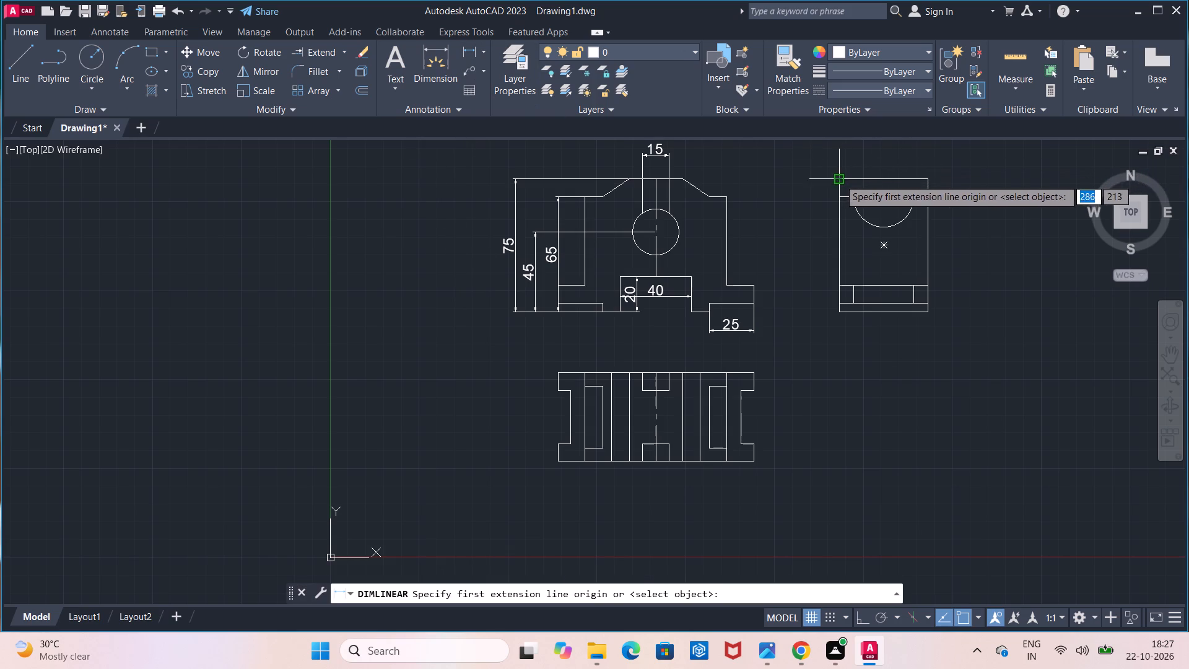
click(839, 179)
click(932, 175)
click(932, 167)
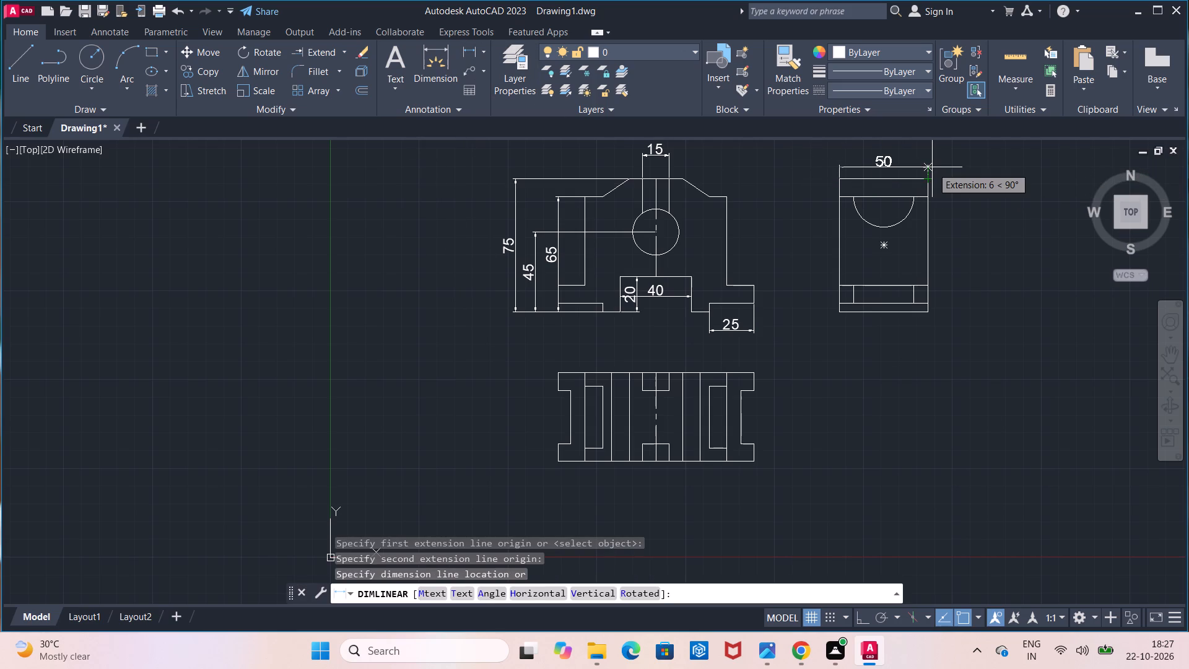
Add a radius dimension to the side view's semicircular arc, placing its text left of the view.
click(483, 50)
click(503, 199)
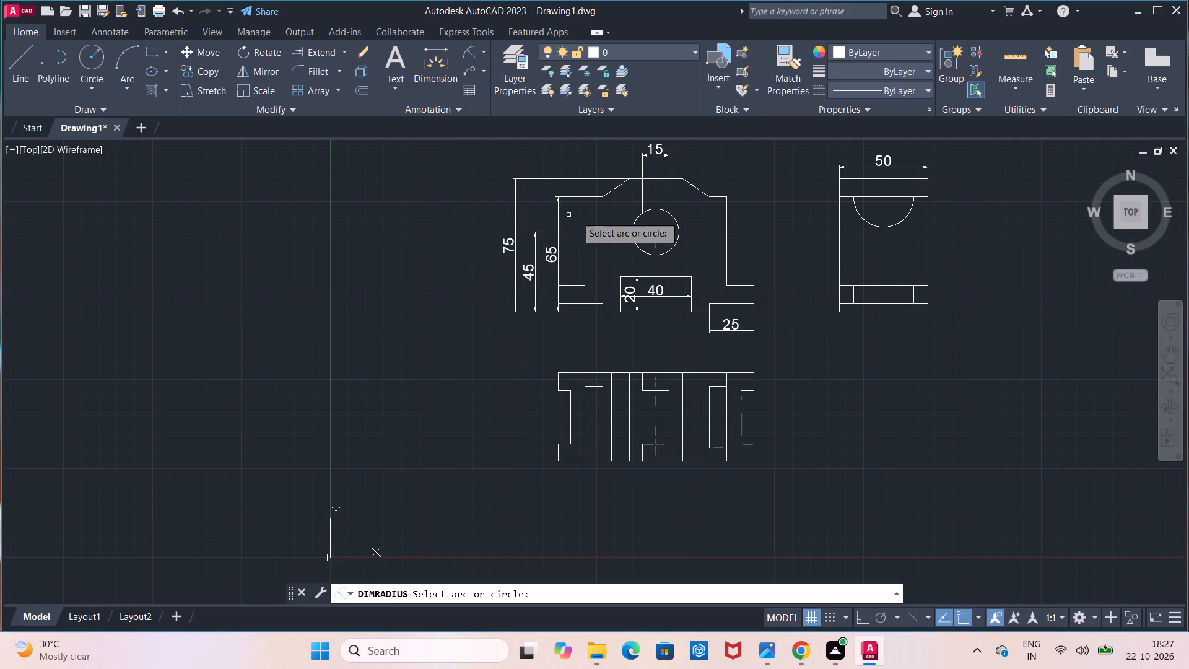
click(870, 224)
click(811, 232)
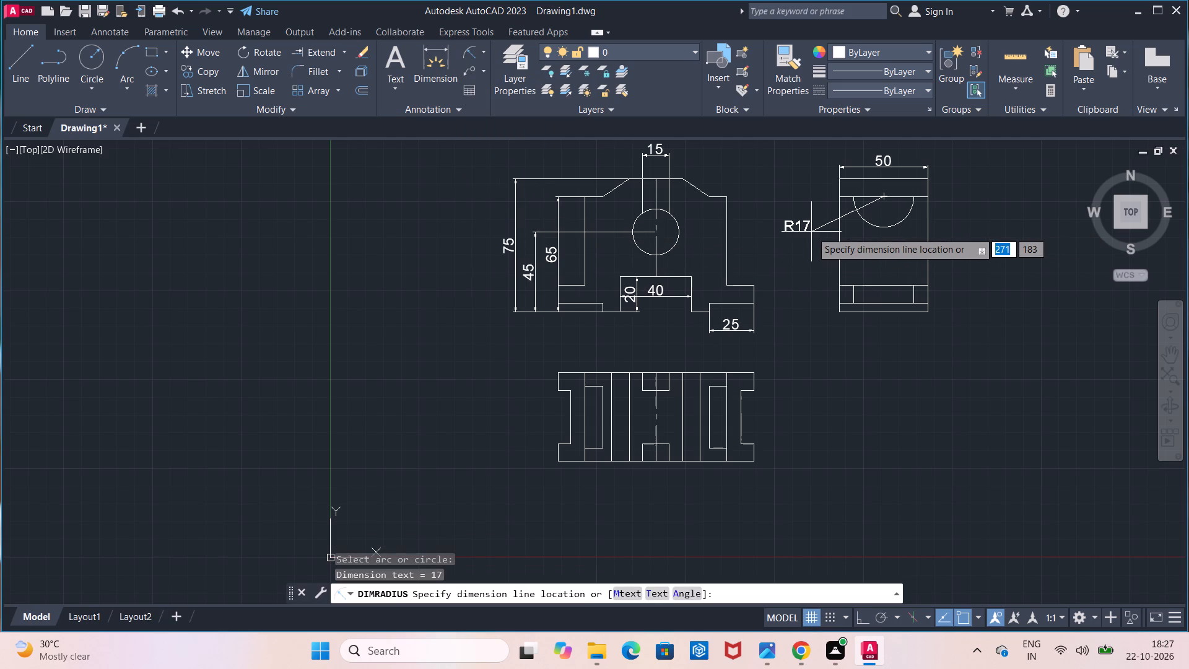
Dimension the height of the band between the side view's two lower horizontal lines, placing the dimension left of the view.
click(487, 51)
click(484, 68)
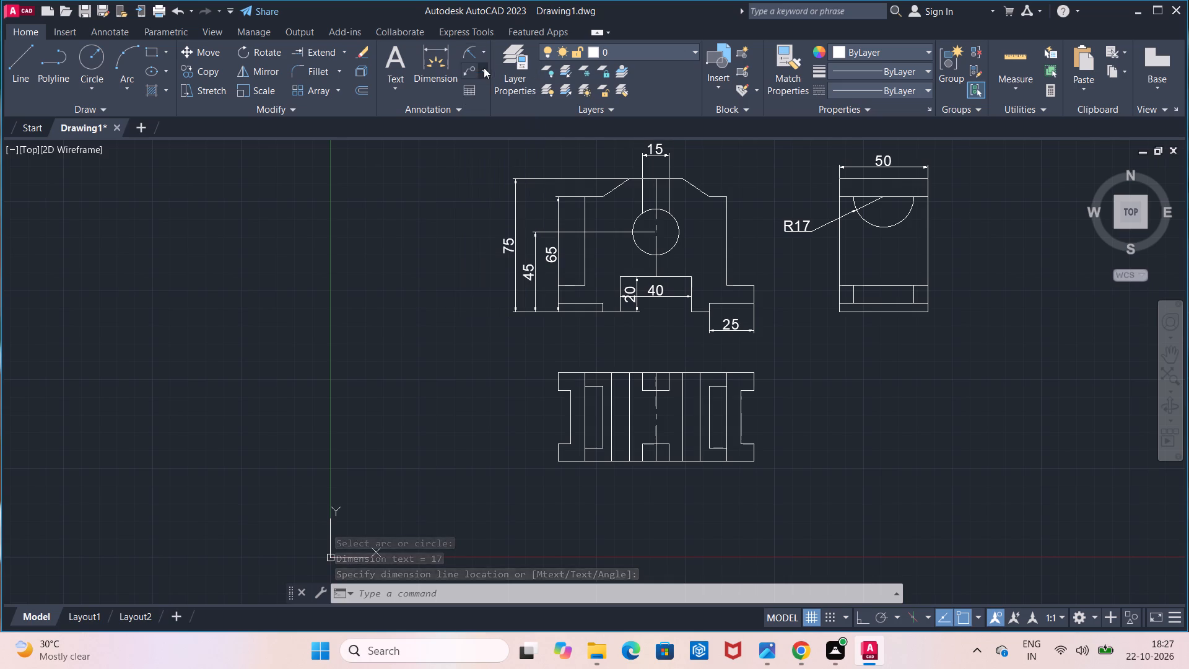
click(843, 289)
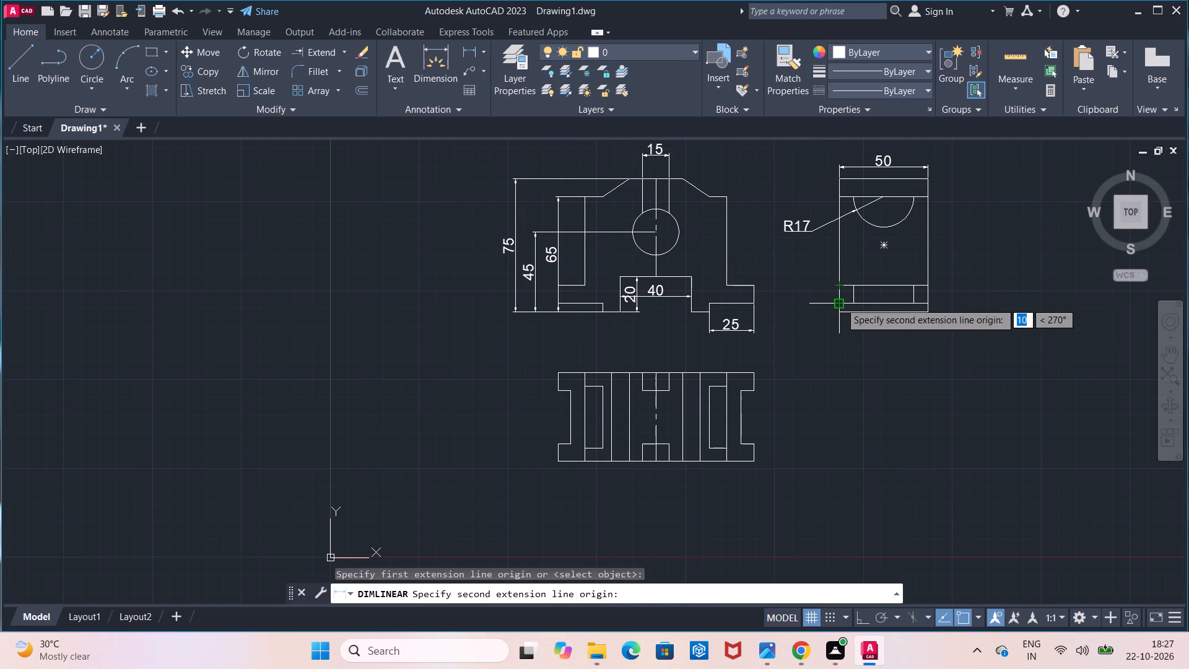
click(840, 302)
click(810, 305)
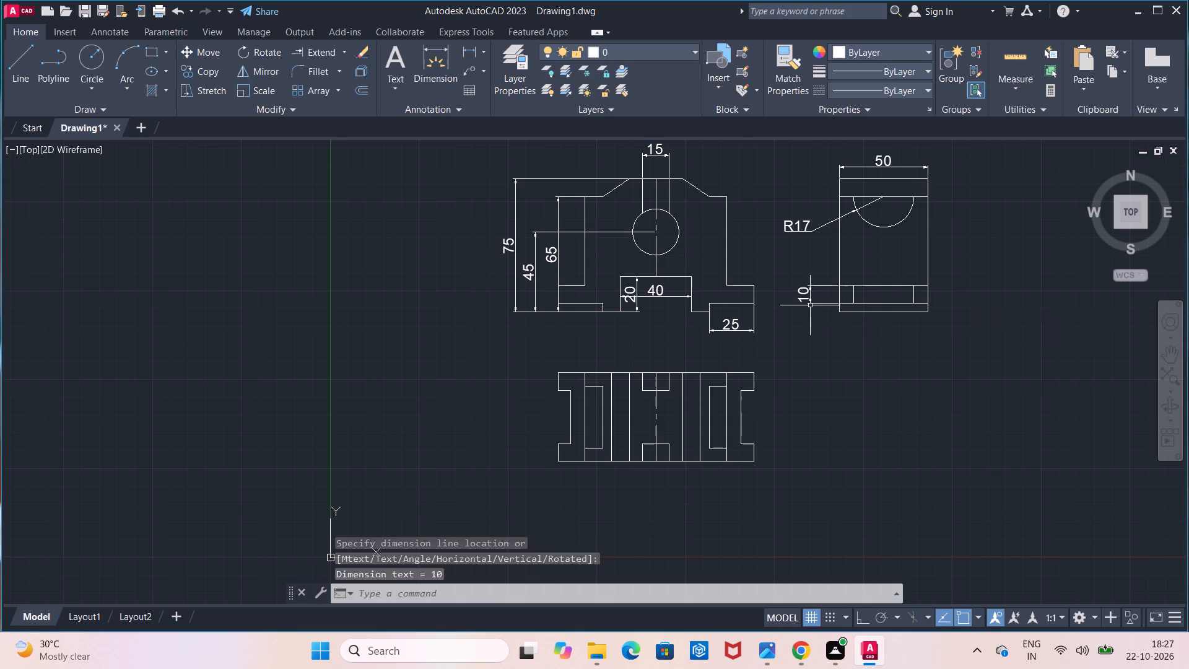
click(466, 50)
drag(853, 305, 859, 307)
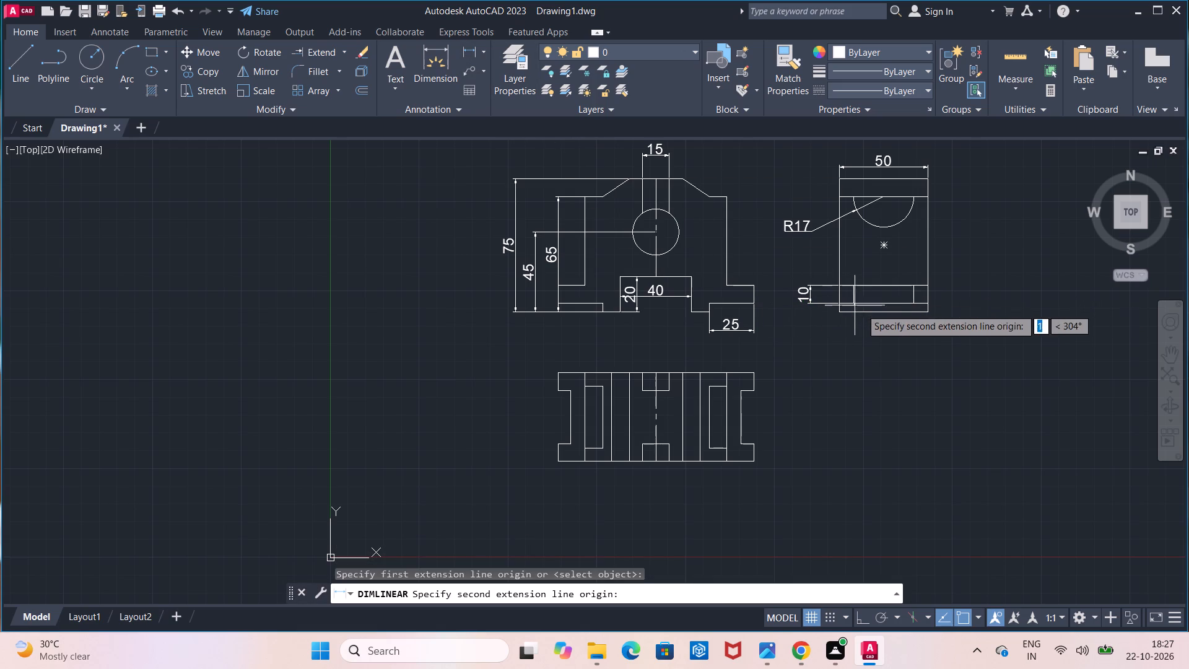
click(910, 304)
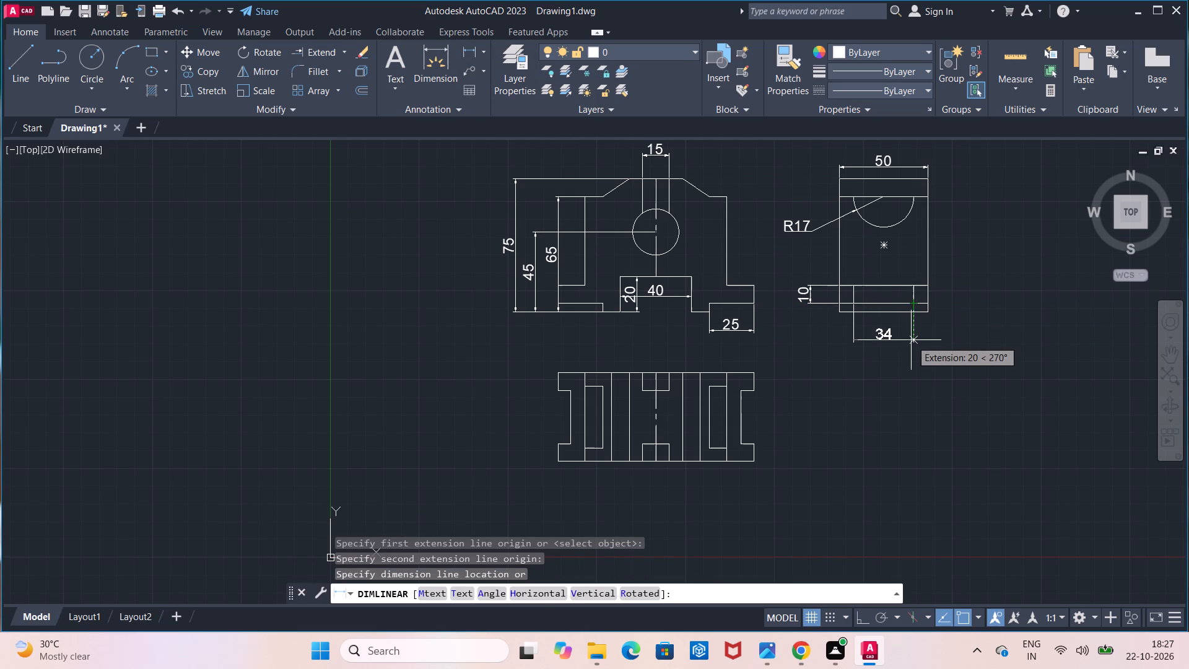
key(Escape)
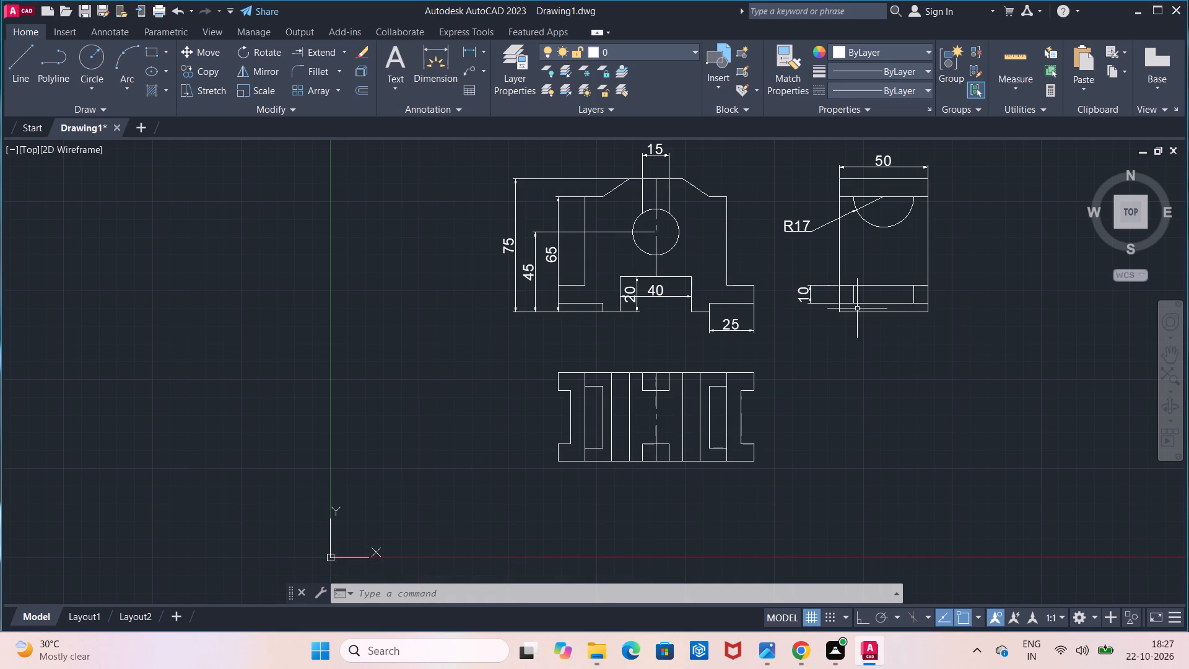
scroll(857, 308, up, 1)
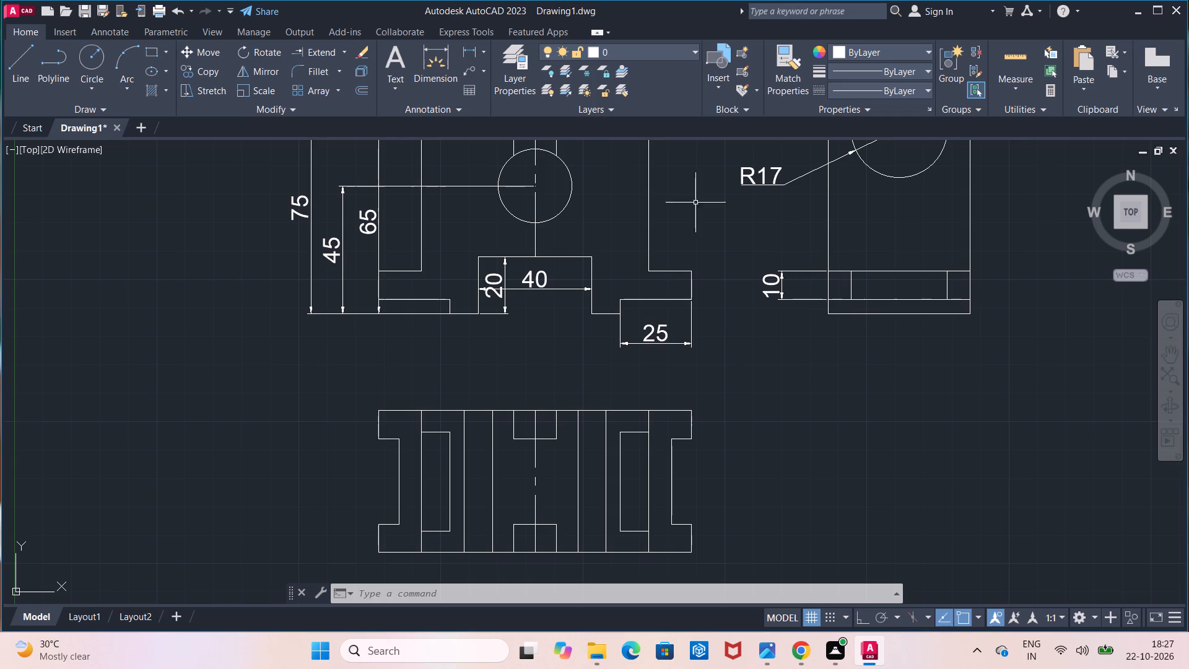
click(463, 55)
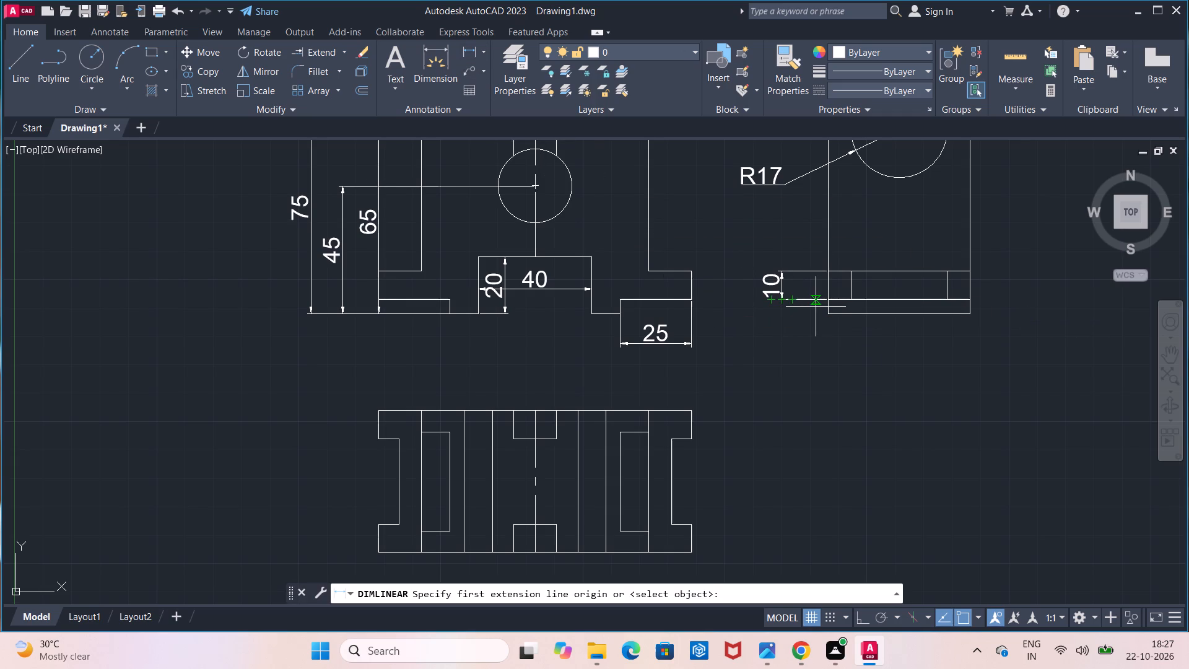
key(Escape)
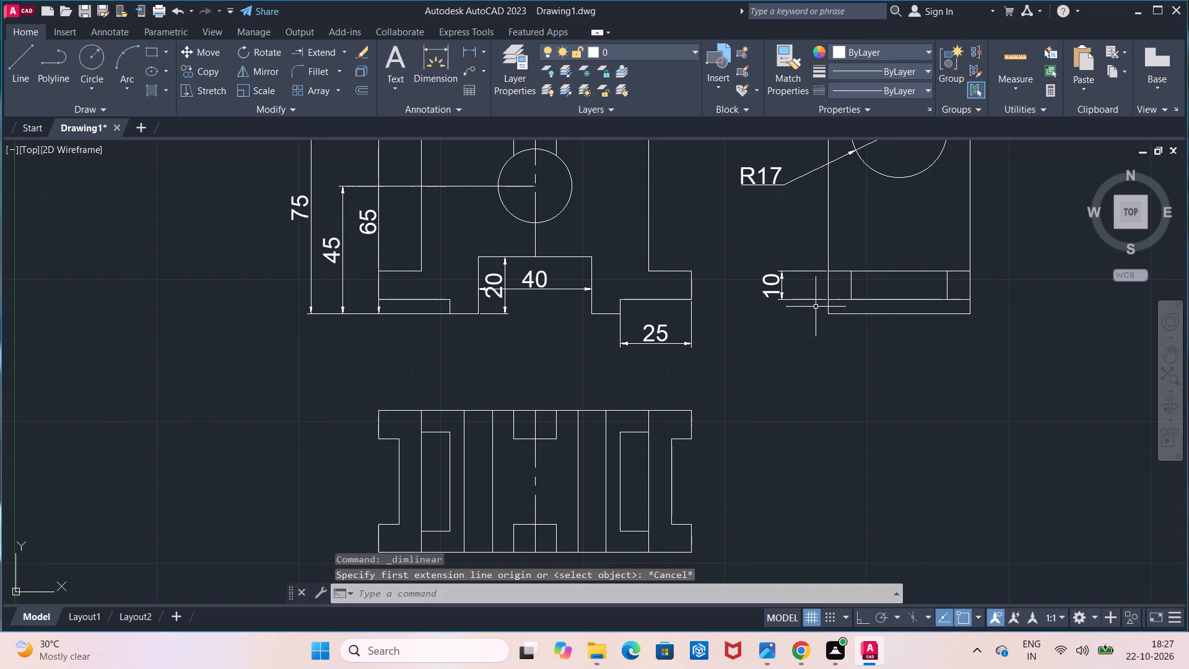
Erase the two short vertical lines inside the lower band of the side view.
click(850, 287)
key(Delete)
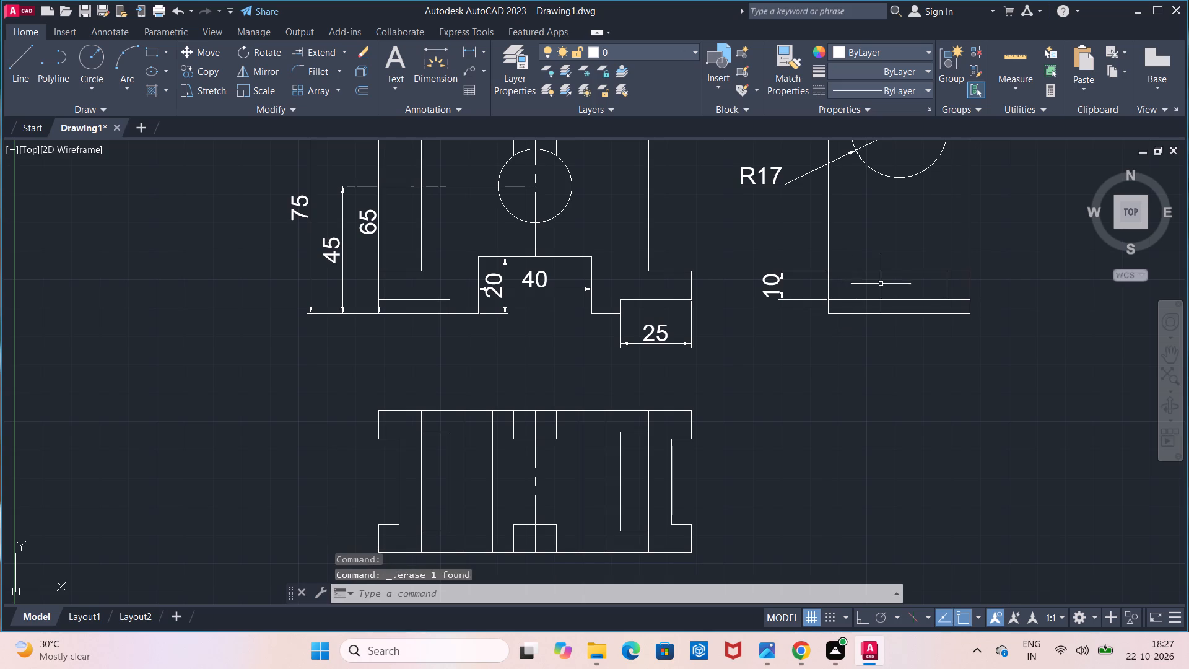
click(948, 288)
key(Delete)
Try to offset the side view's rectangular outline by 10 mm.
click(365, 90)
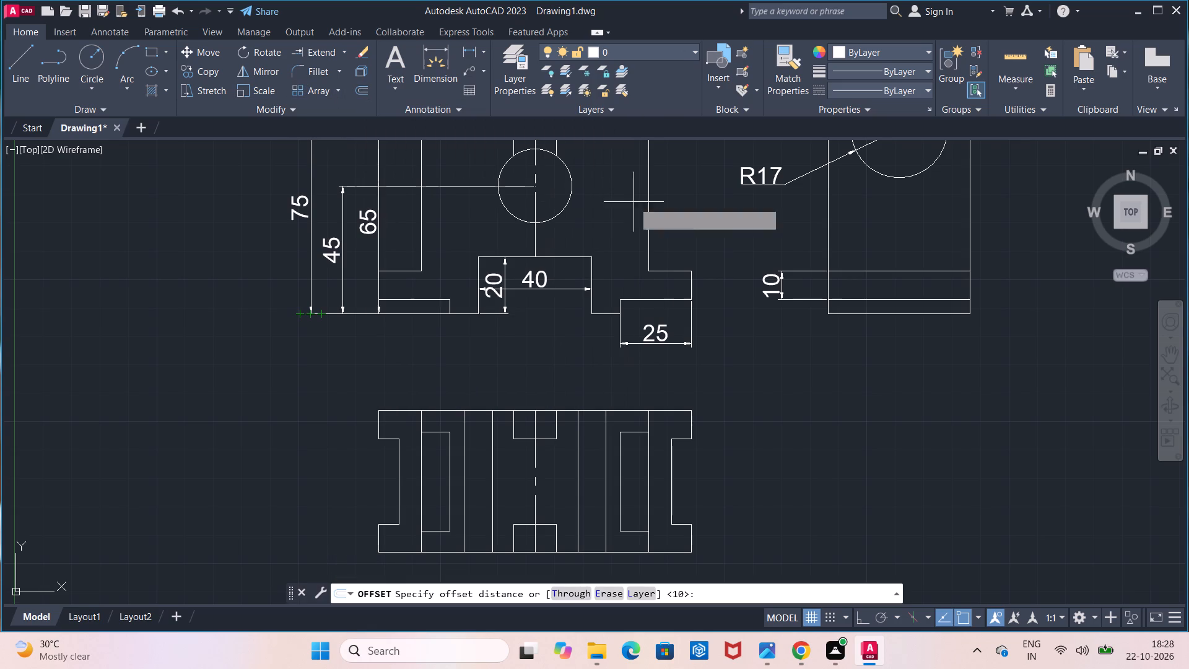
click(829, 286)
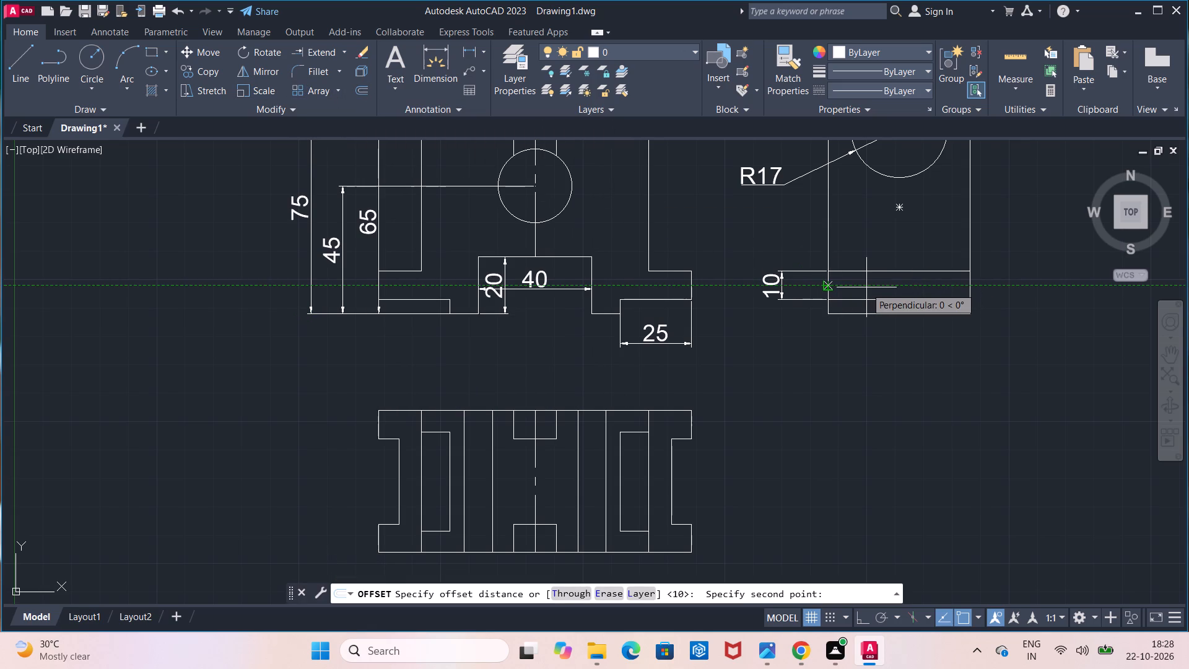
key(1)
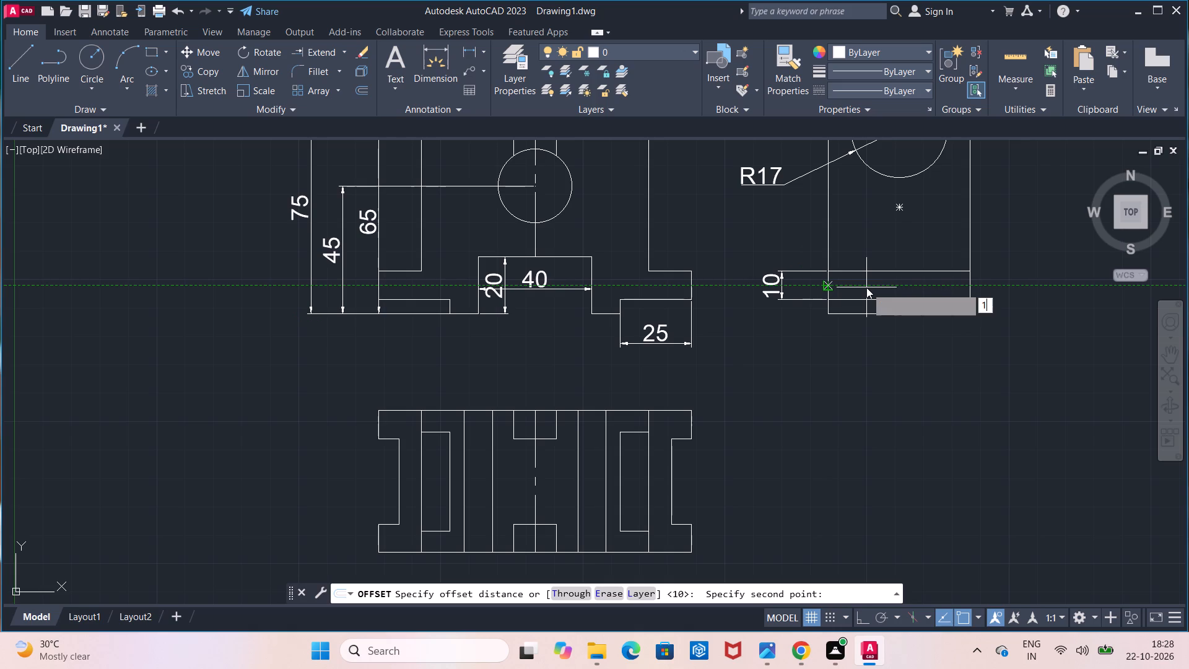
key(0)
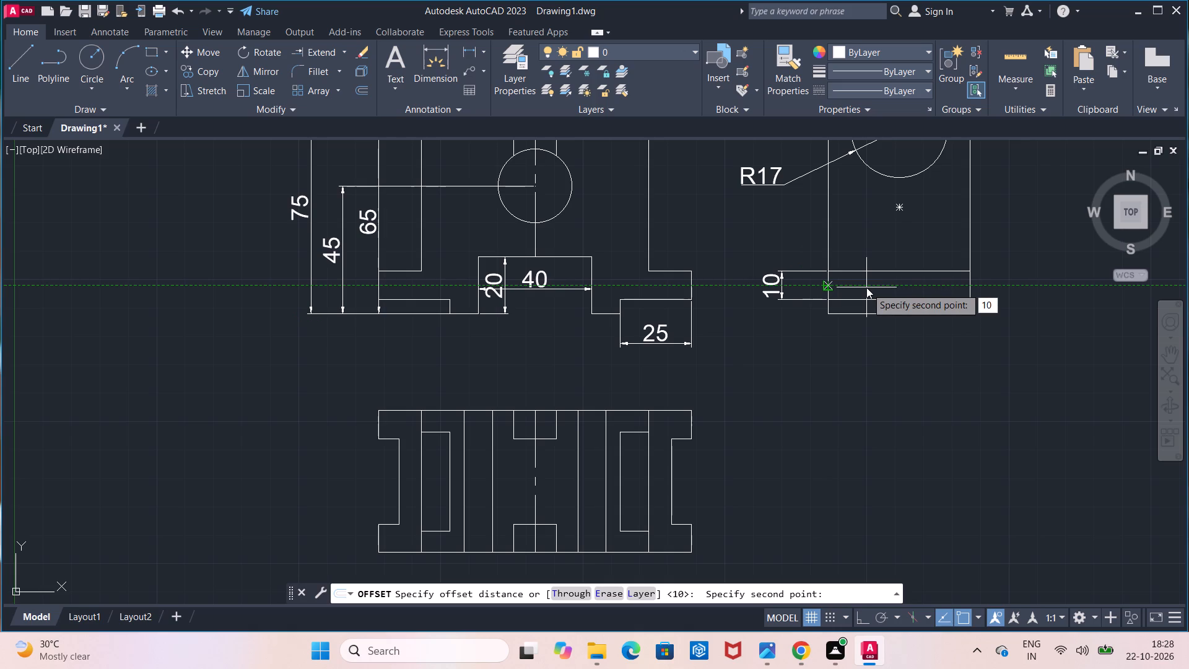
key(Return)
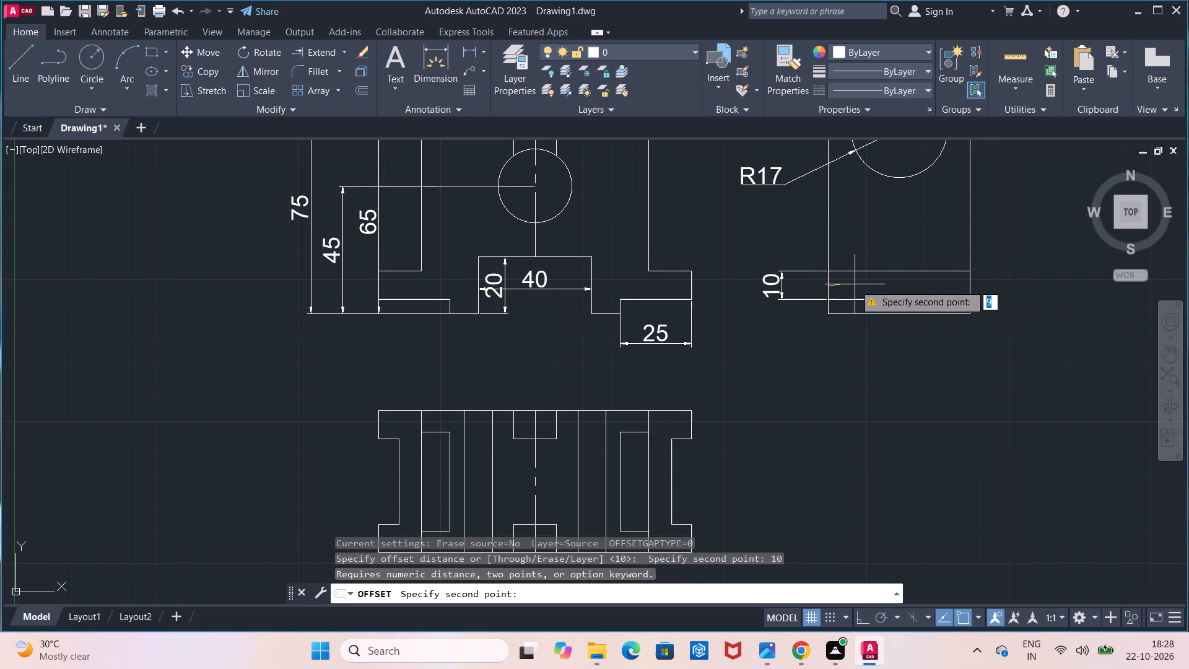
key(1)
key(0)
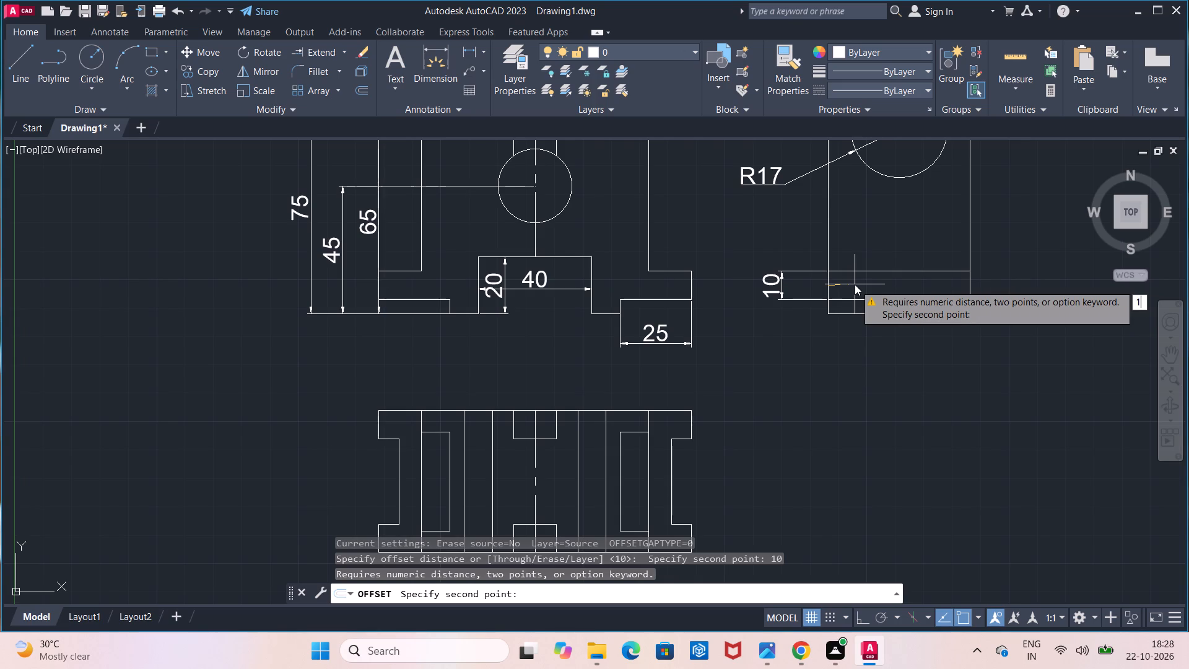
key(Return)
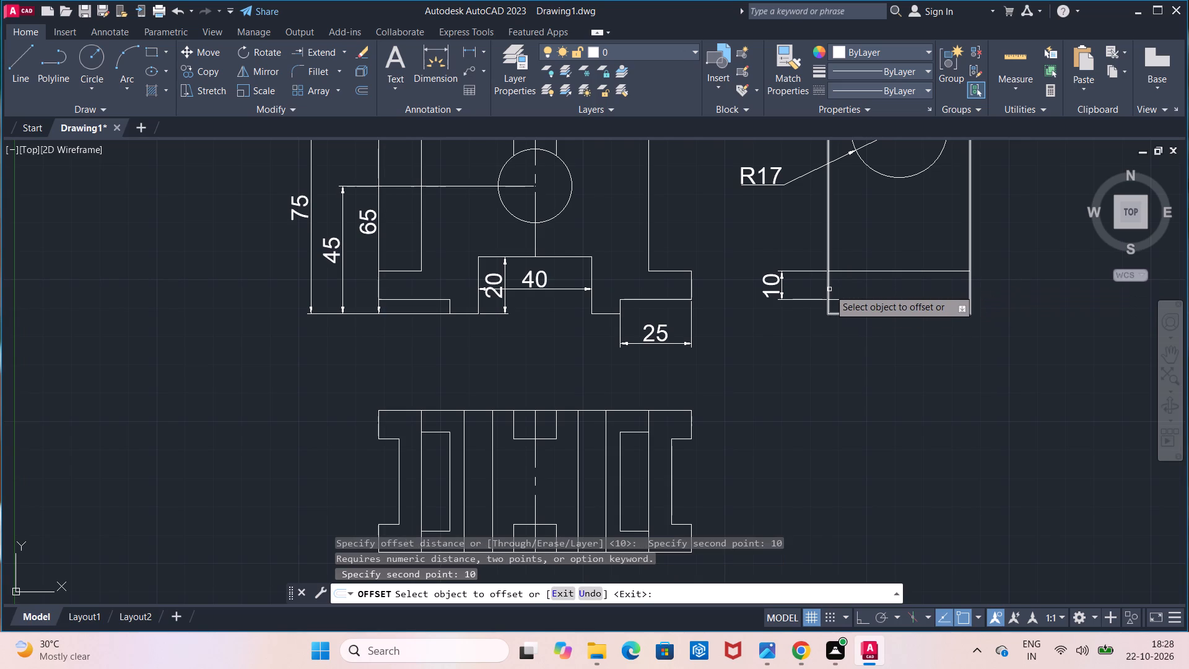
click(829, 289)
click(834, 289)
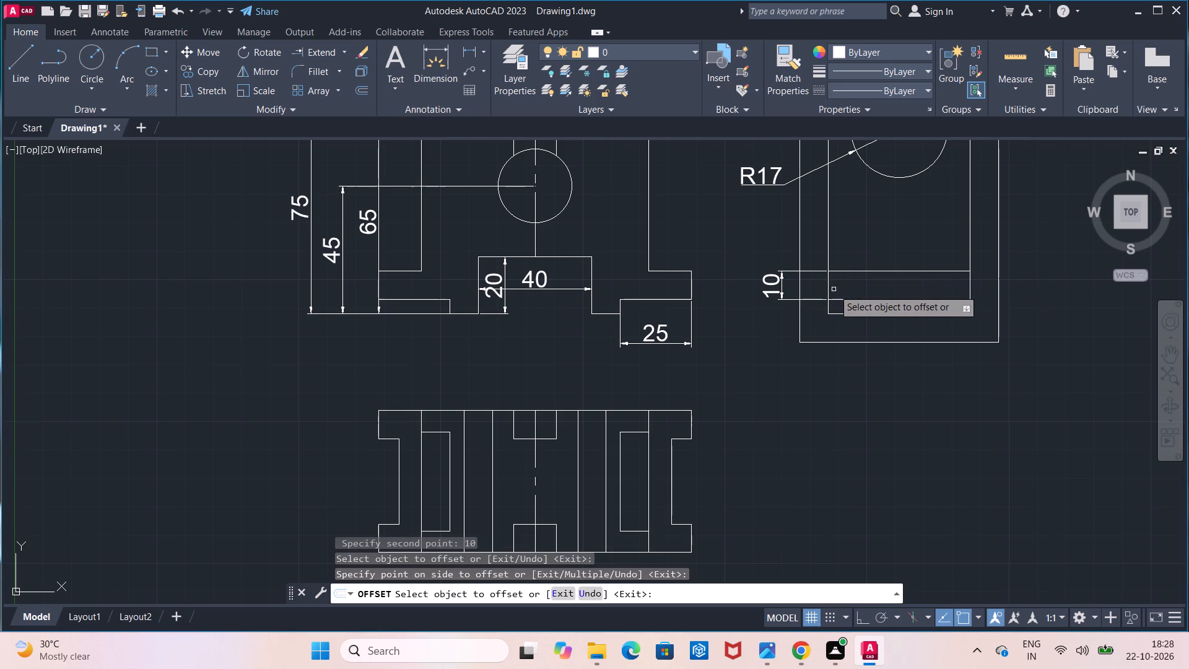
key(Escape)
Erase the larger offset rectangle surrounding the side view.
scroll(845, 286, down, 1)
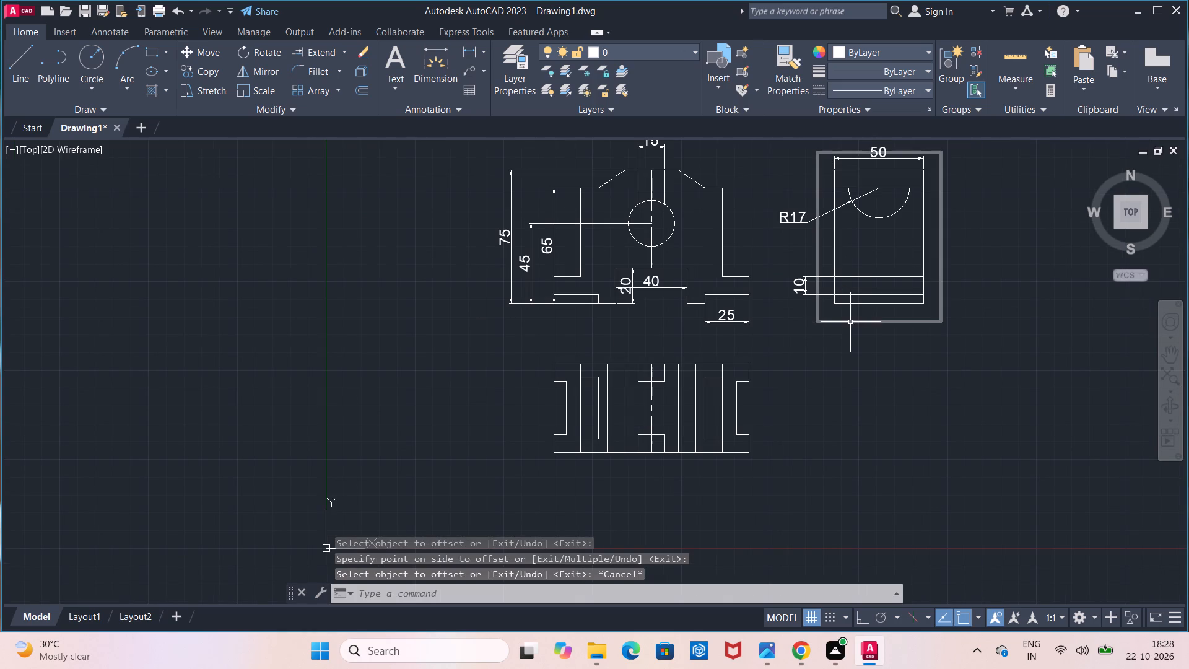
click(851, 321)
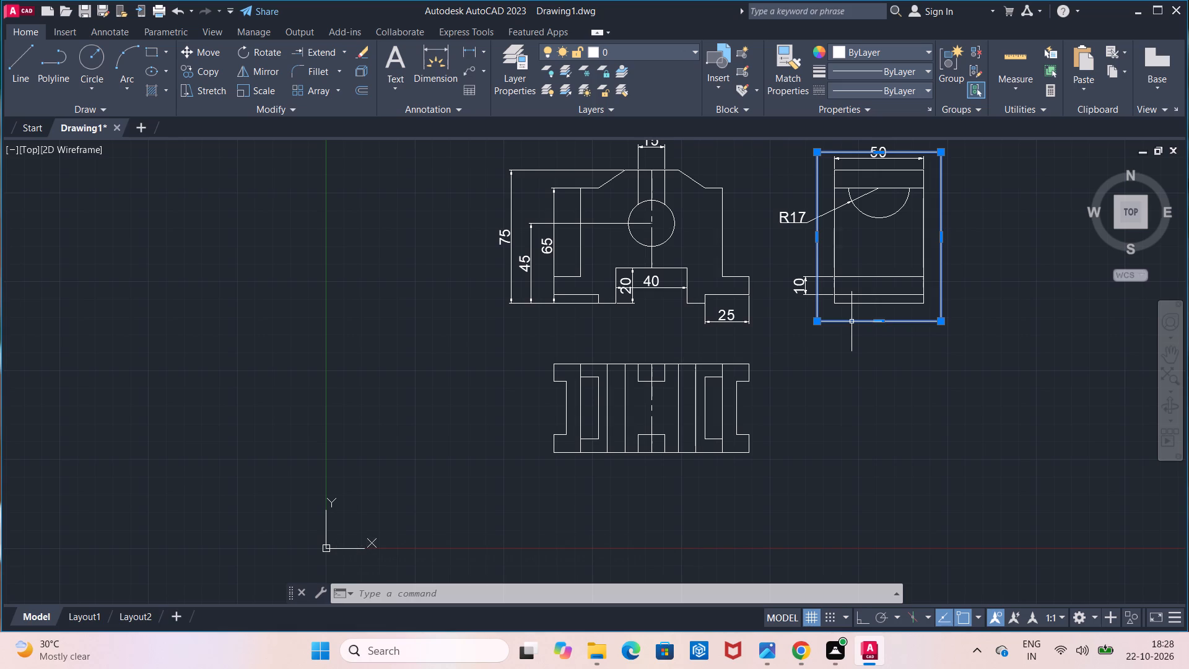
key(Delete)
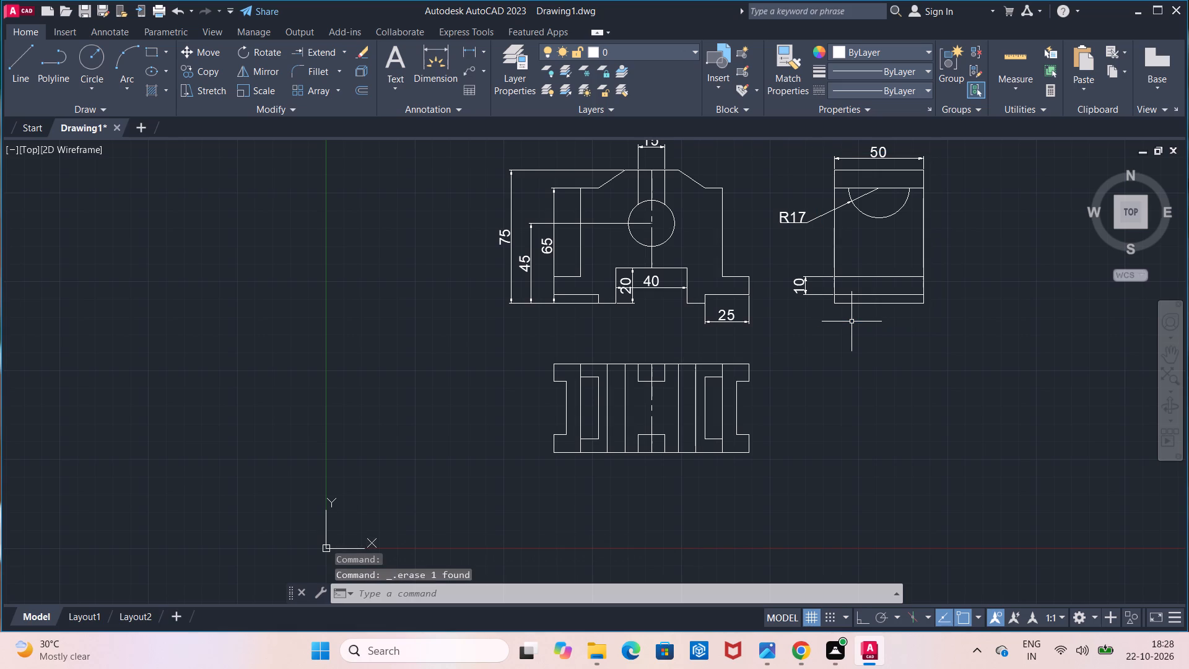
Offset the side view's rectangular outline 10 mm inward.
scroll(851, 321, up, 1)
middle_drag(851, 321, 847, 400)
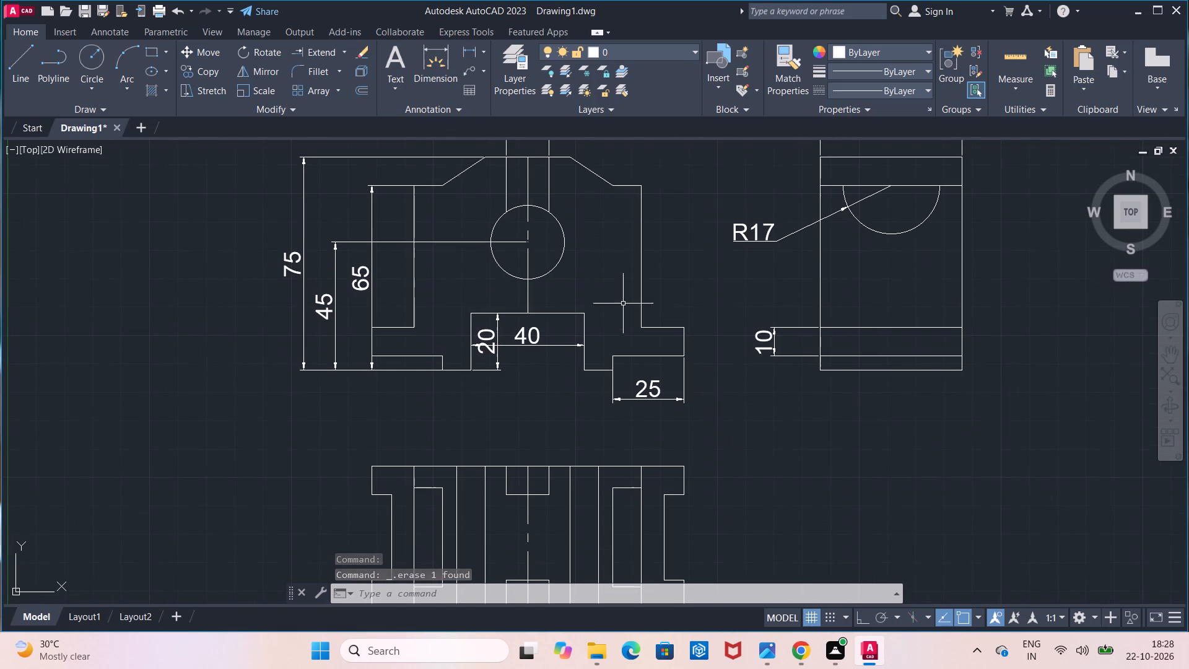
click(821, 269)
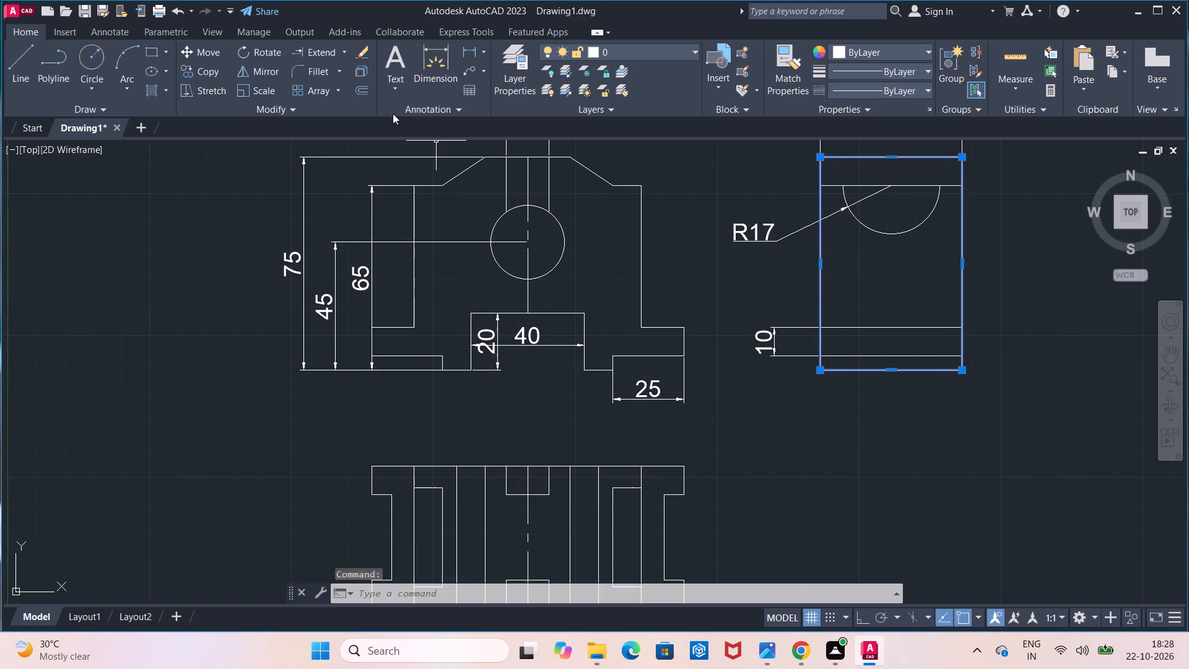
click(369, 97)
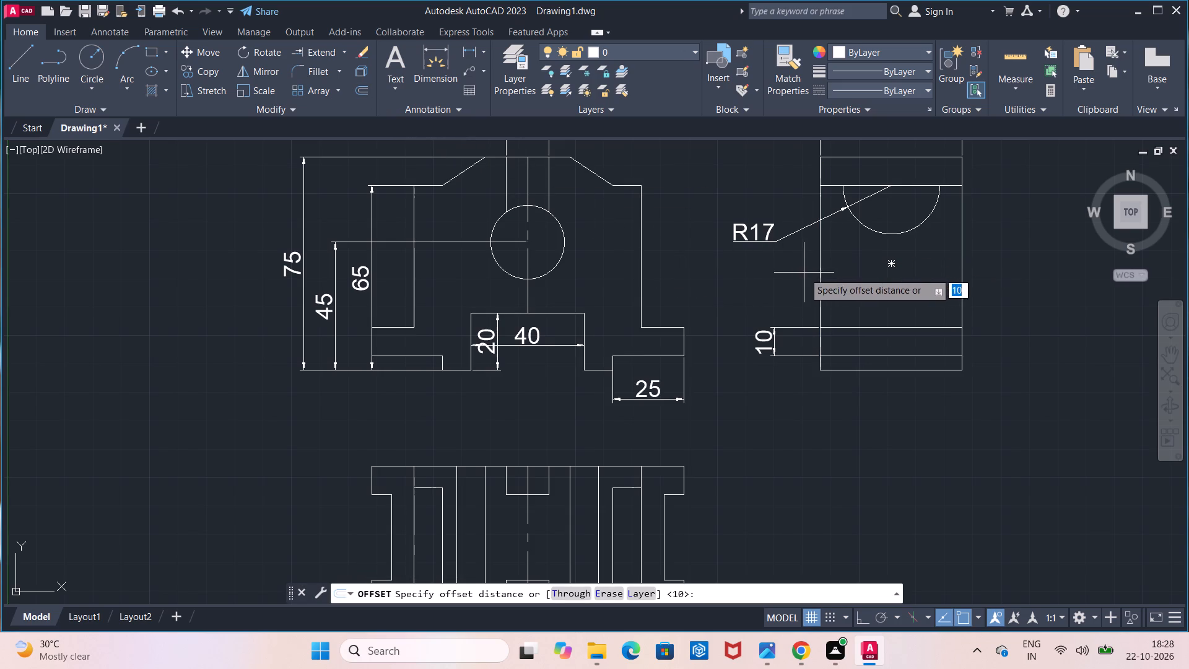
click(364, 95)
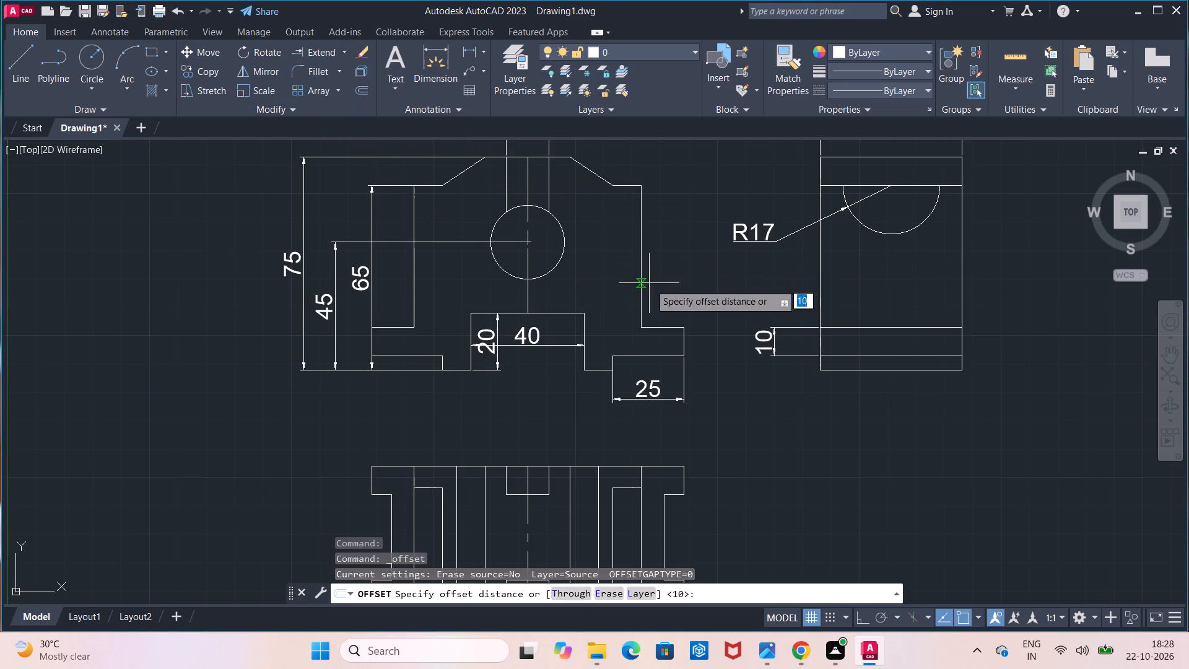
click(822, 347)
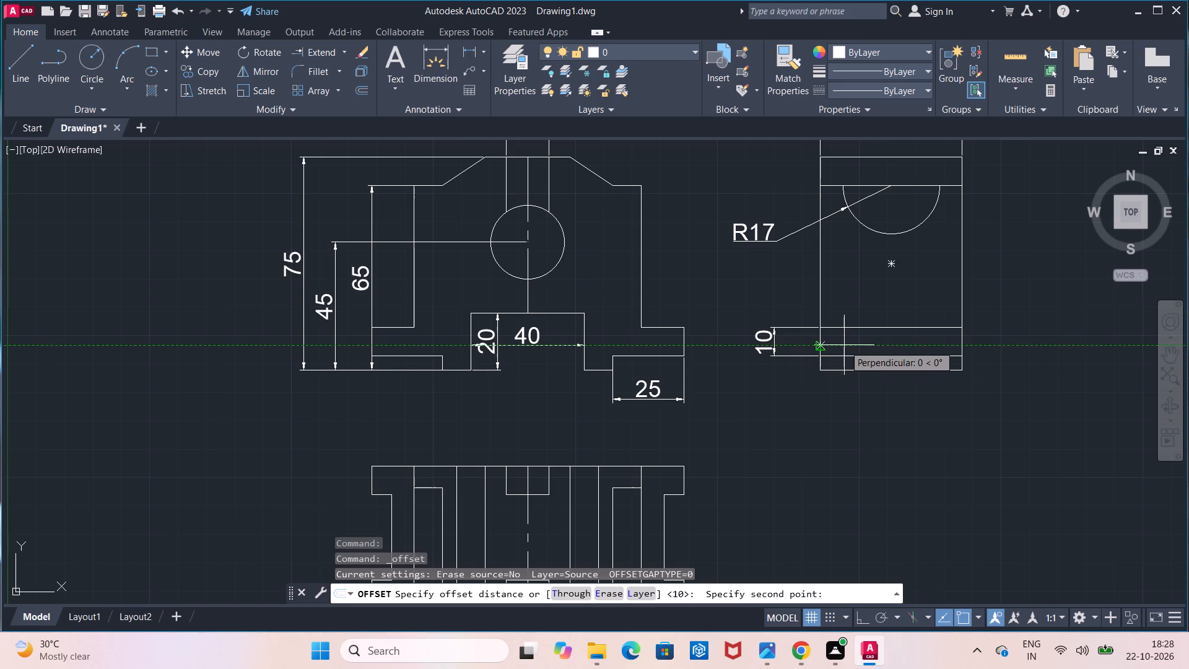
text(10)
key(Return)
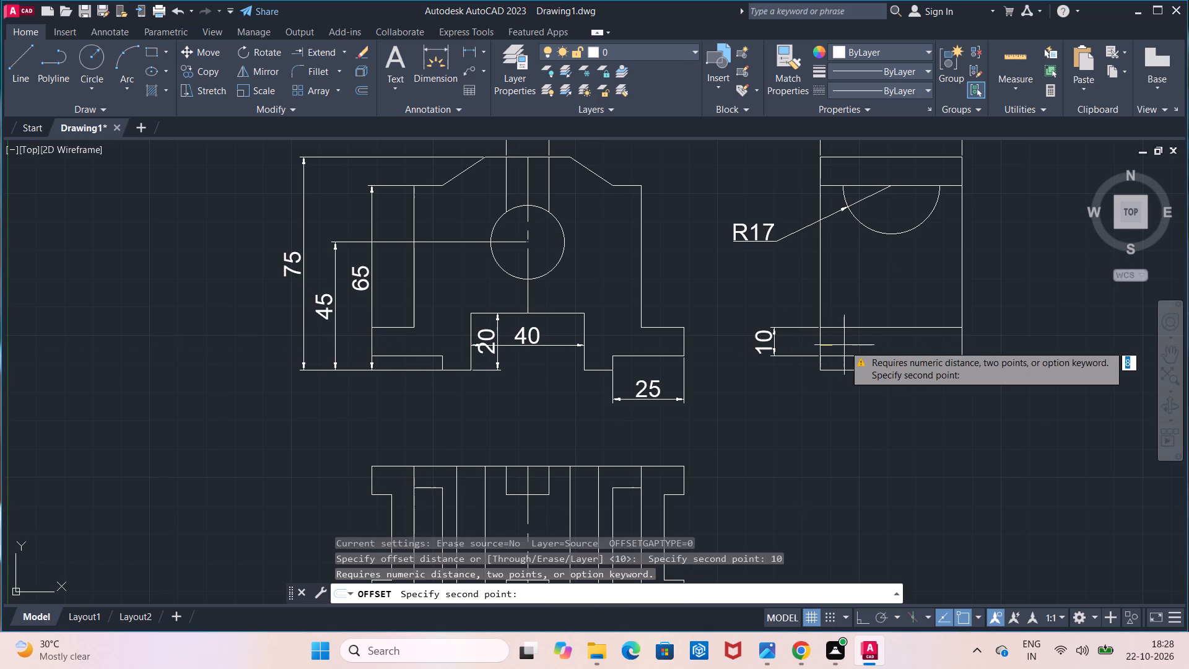
key(1)
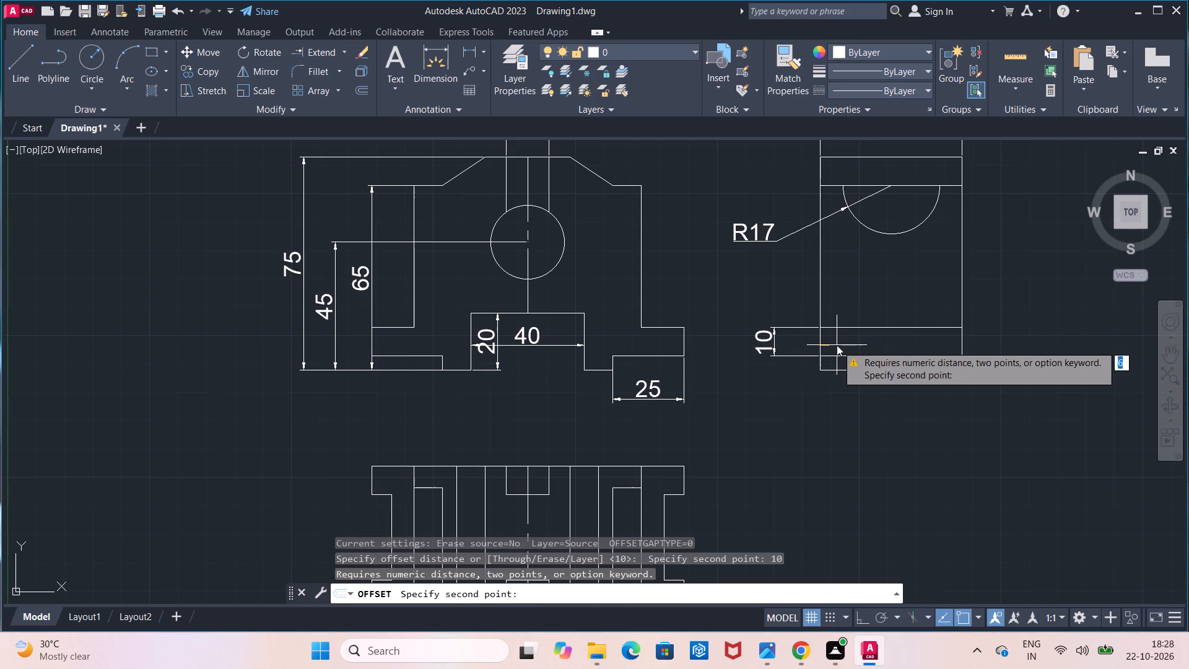
key(0)
key(Return)
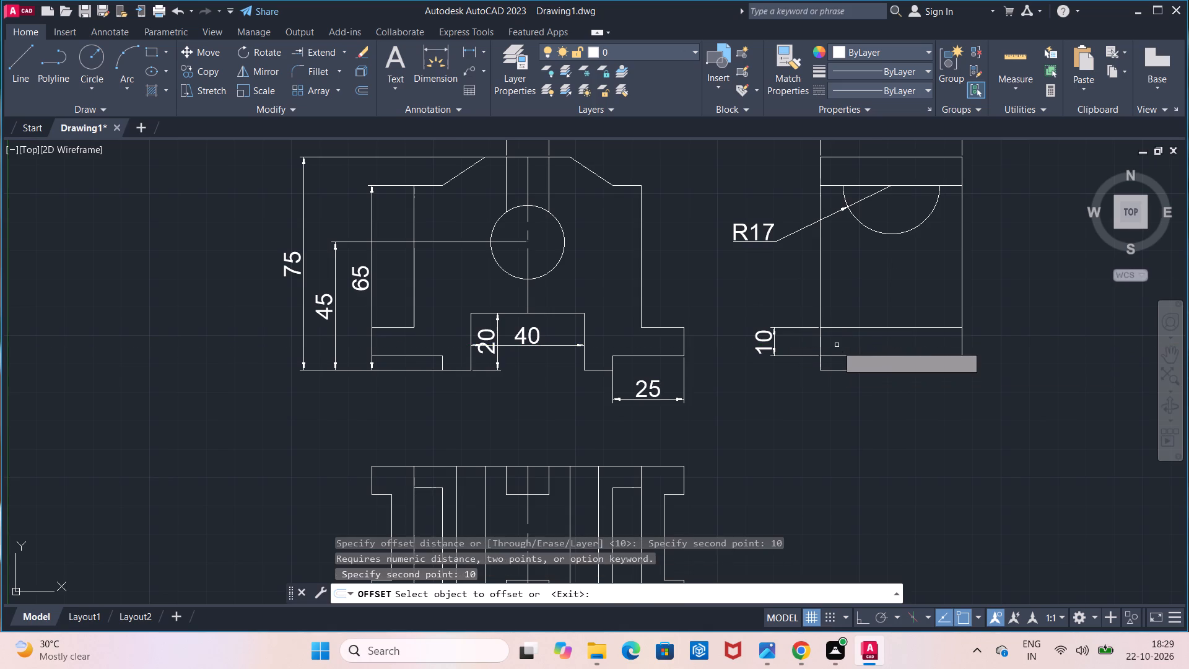
click(822, 344)
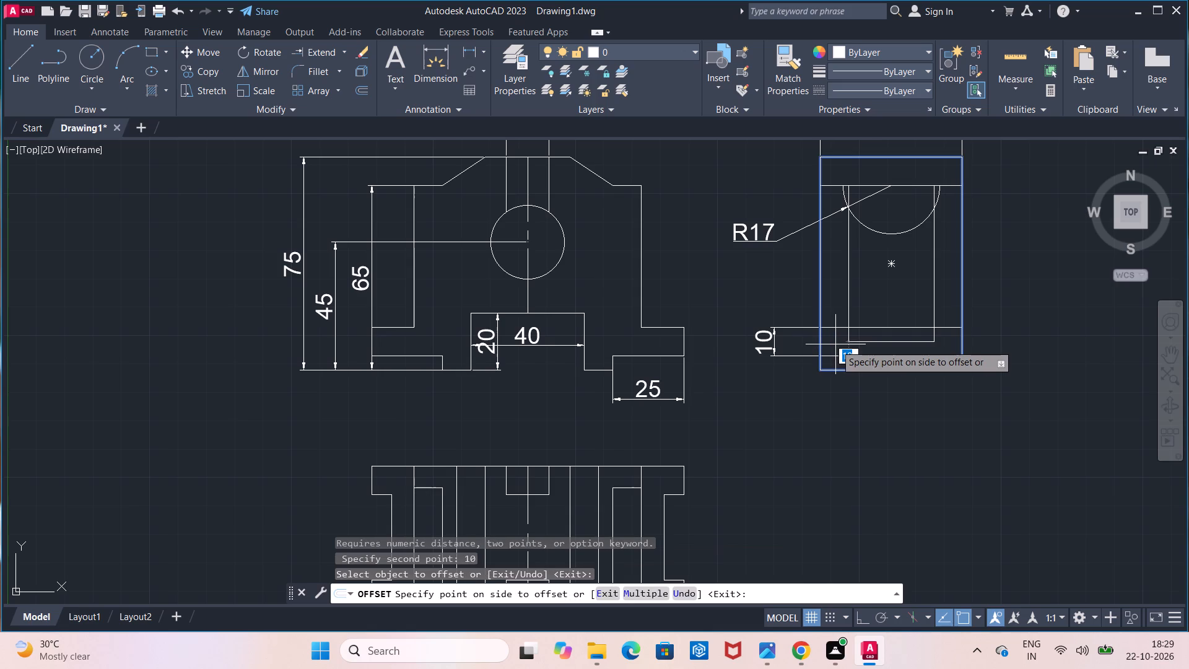
click(835, 344)
key(Escape)
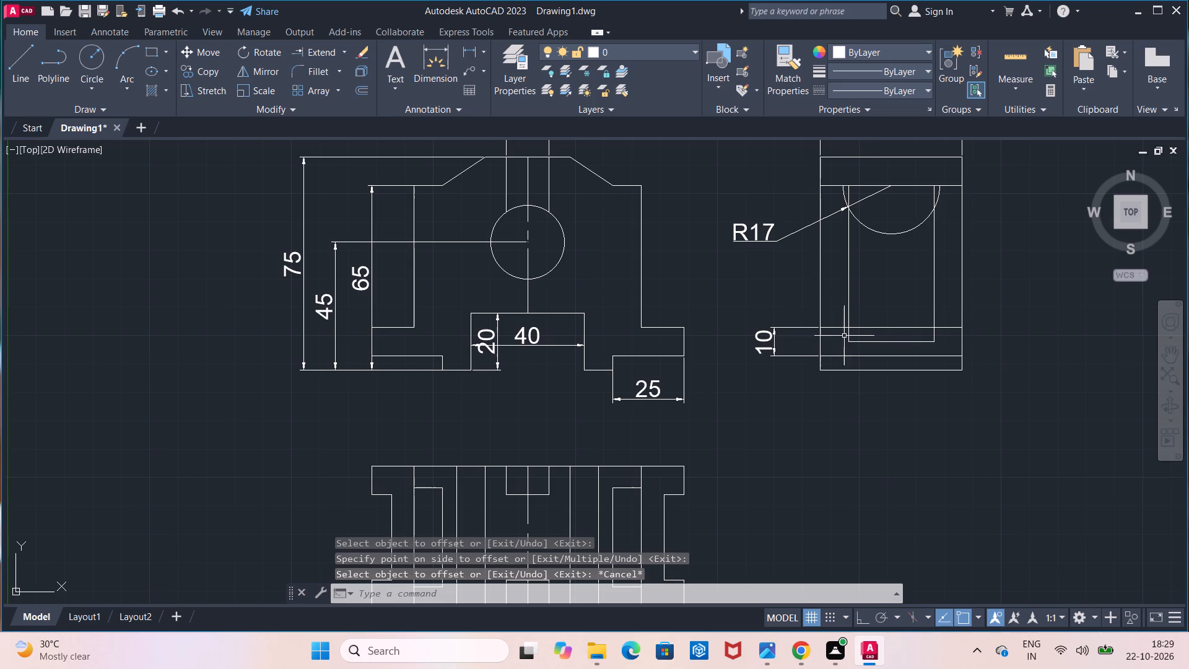
Explode the inner offset rectangle in the side view into separate lines.
click(850, 338)
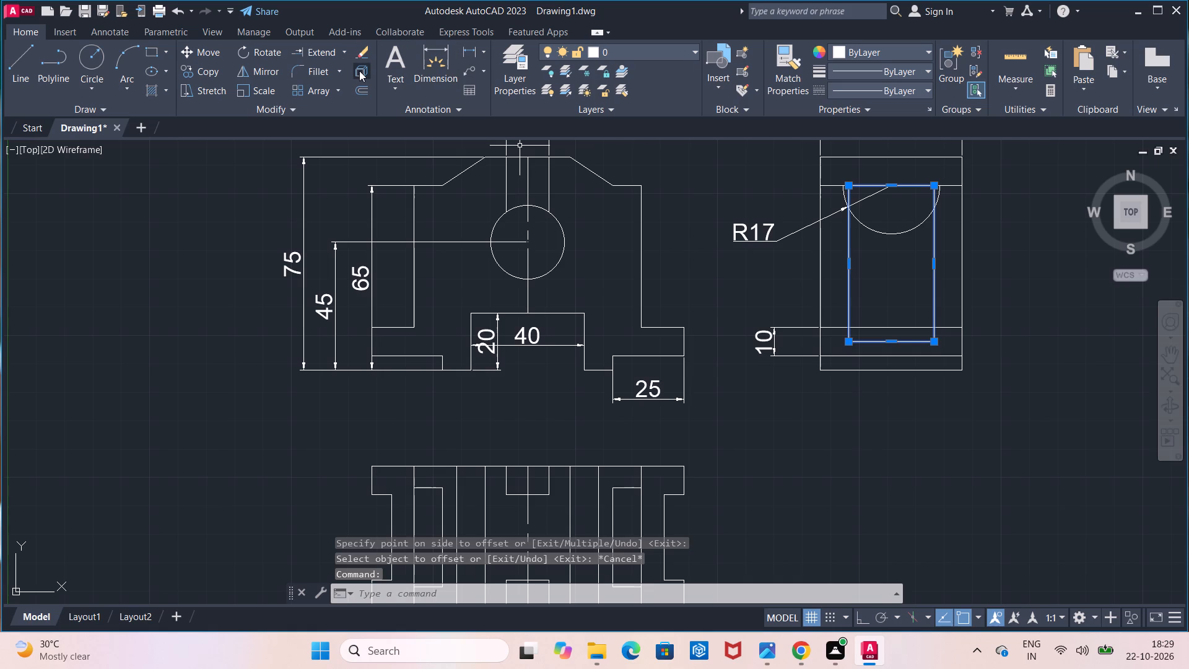
click(359, 71)
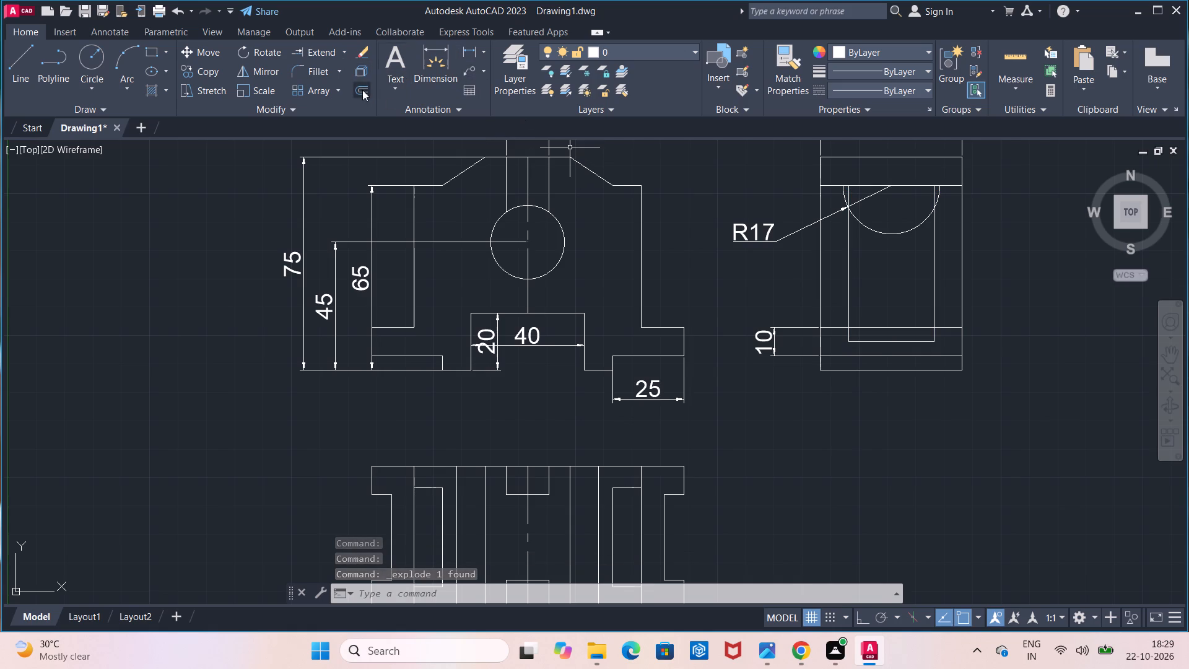
Extend the inner rectangle's two vertical lines down to the lower horizontal line of the side view's 10 mm band.
click(331, 53)
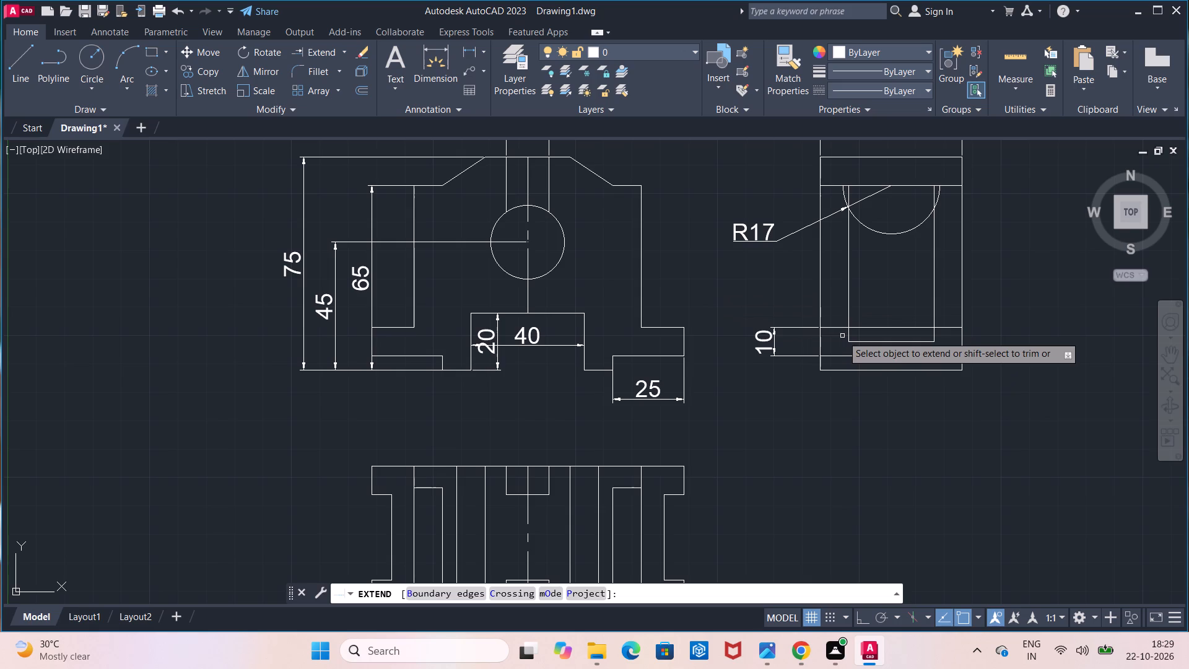
click(848, 336)
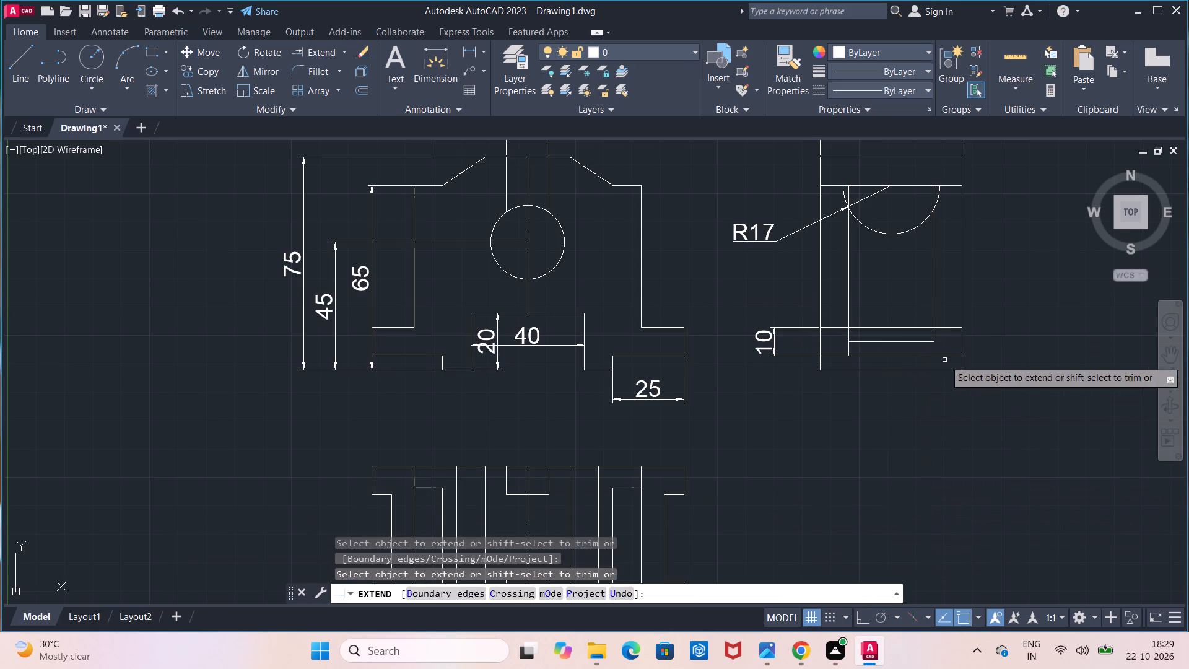
click(933, 338)
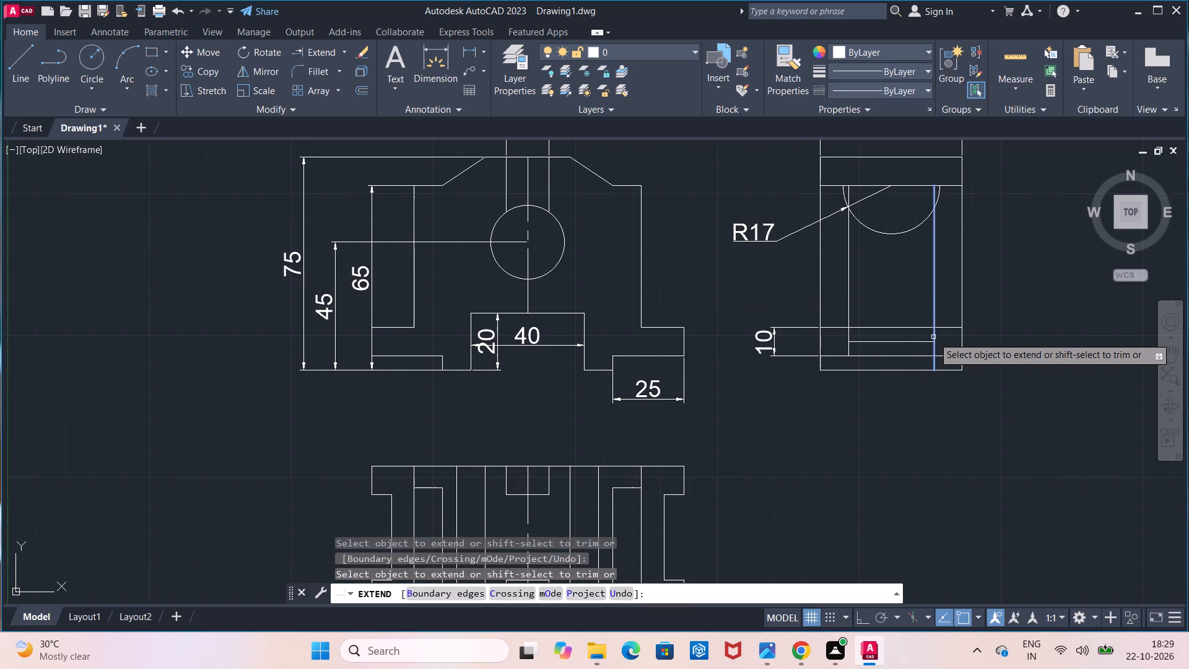
key(Escape)
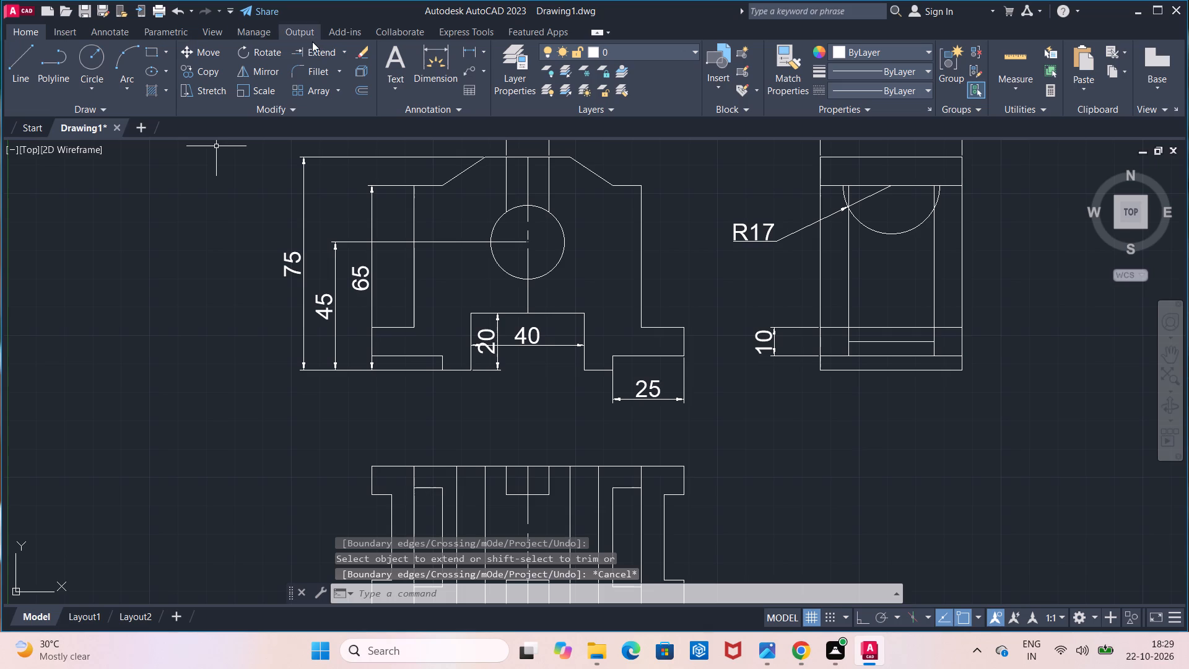
Trim the side view's inner vertical lines above the 10 mm band and remove the inner rectangle's bottom line, keeping the short verticals inside the band.
click(349, 54)
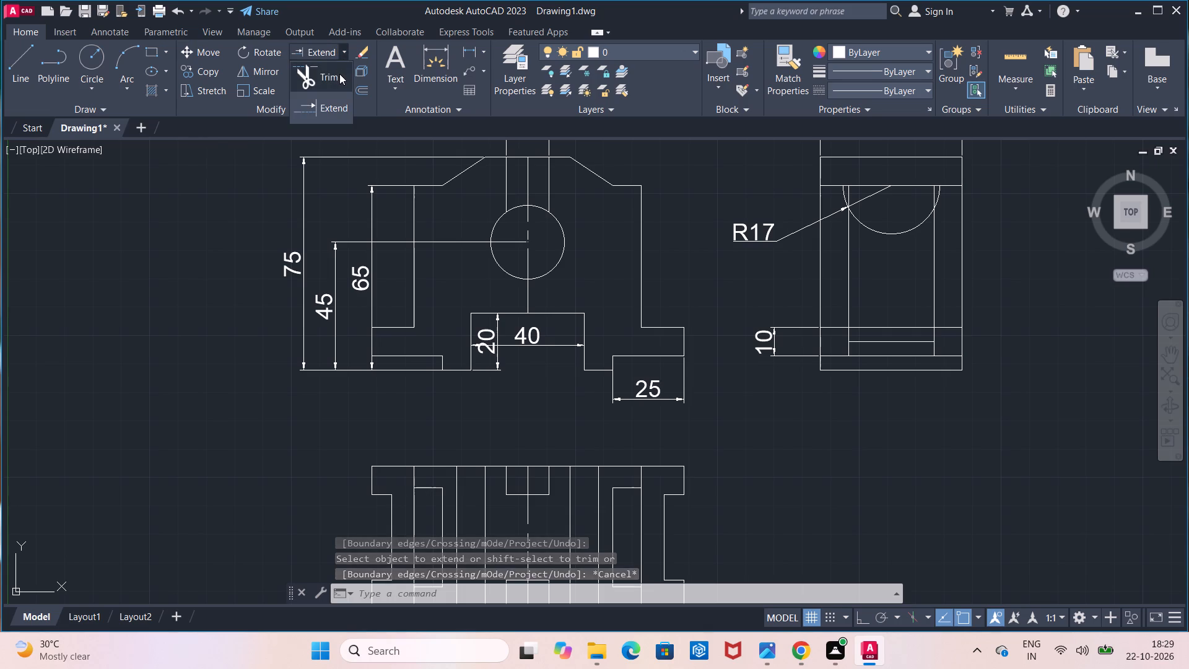
click(339, 74)
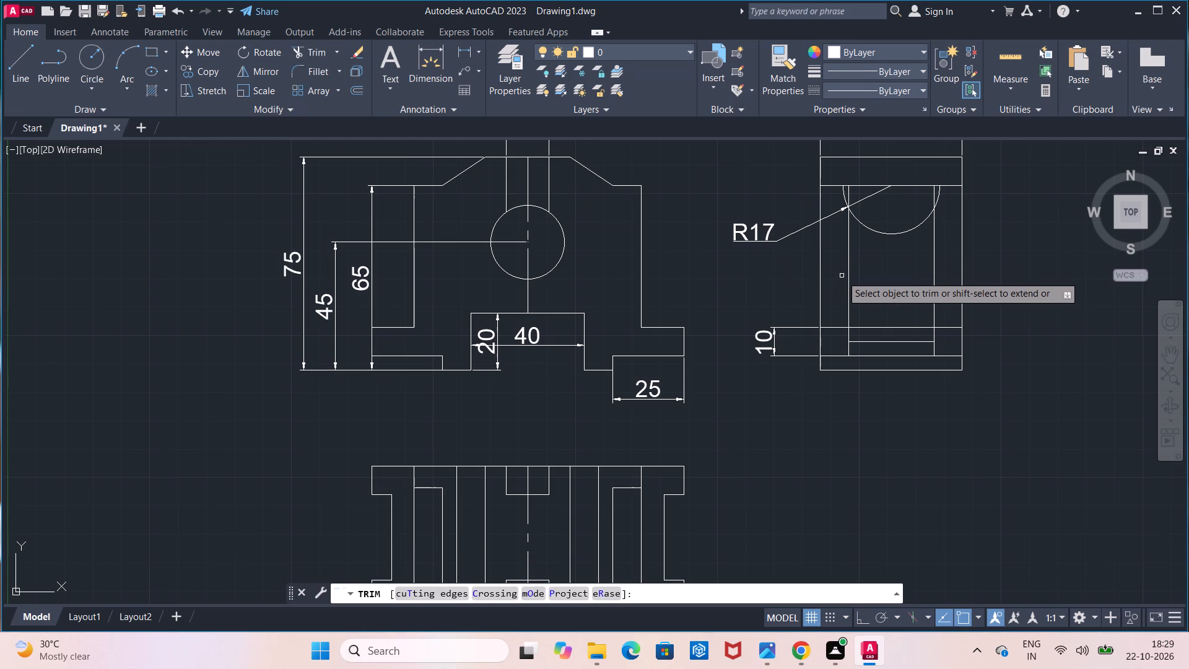
click(847, 273)
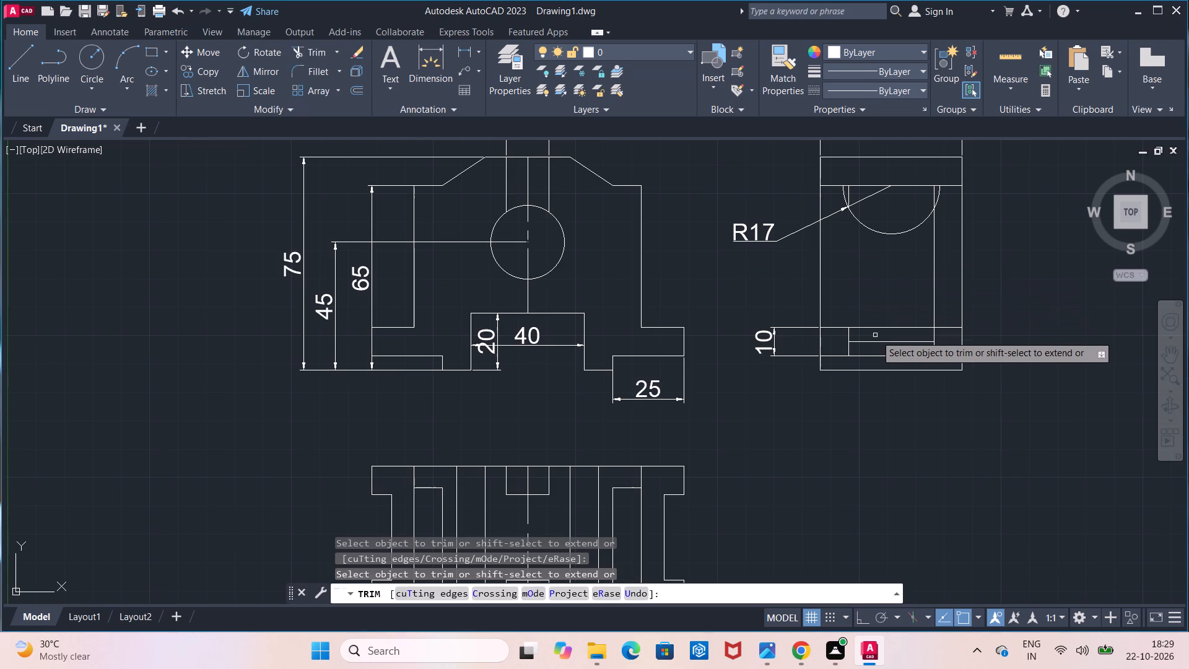
click(879, 341)
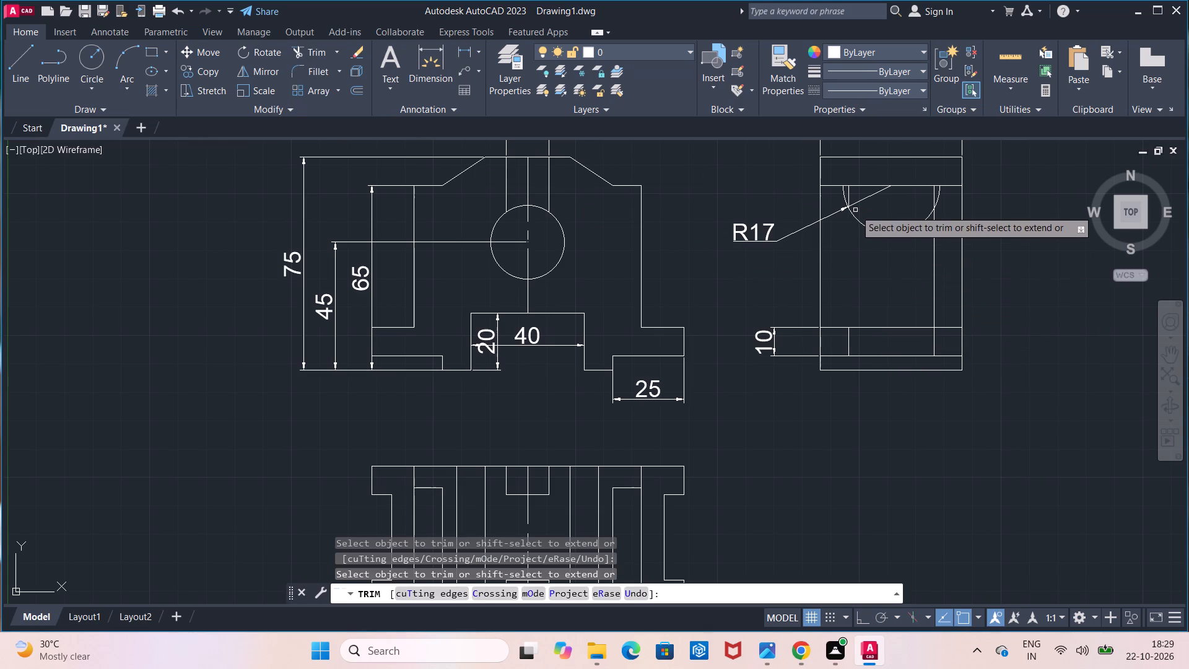
click(847, 200)
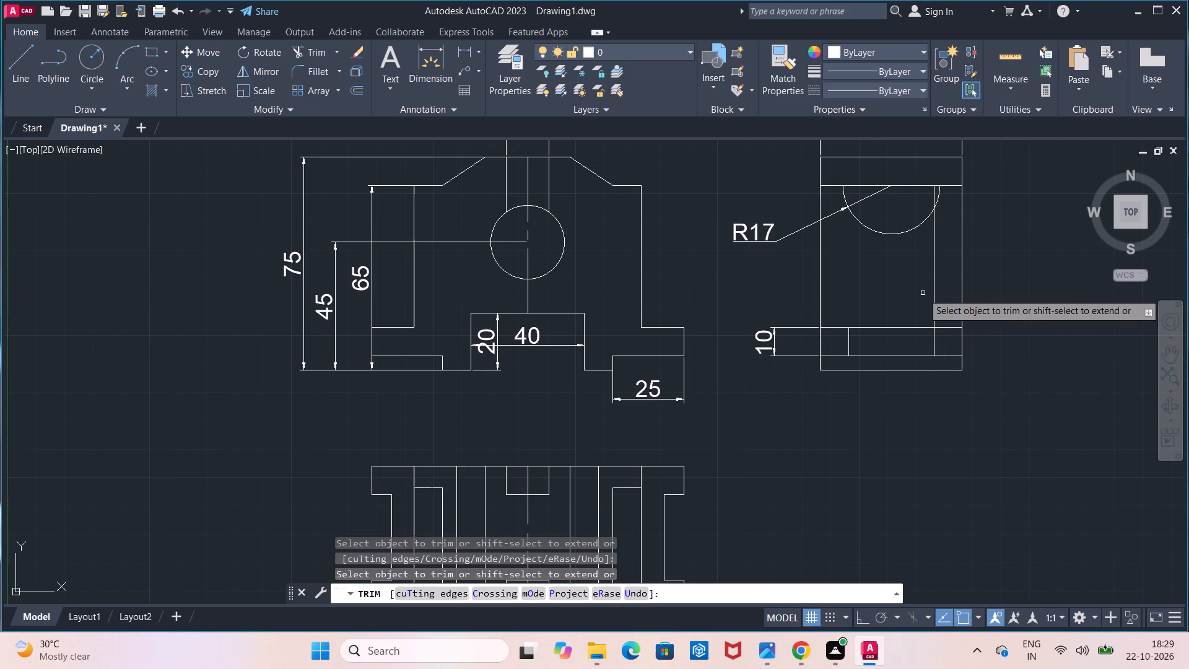
click(935, 295)
click(934, 208)
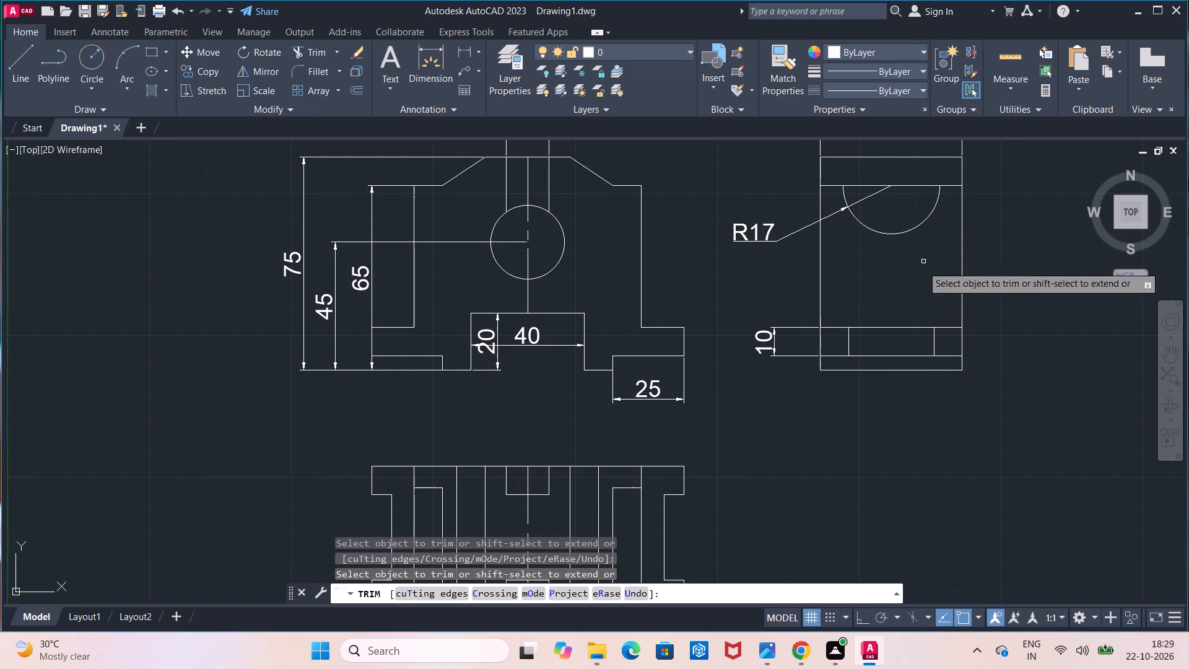
key(Escape)
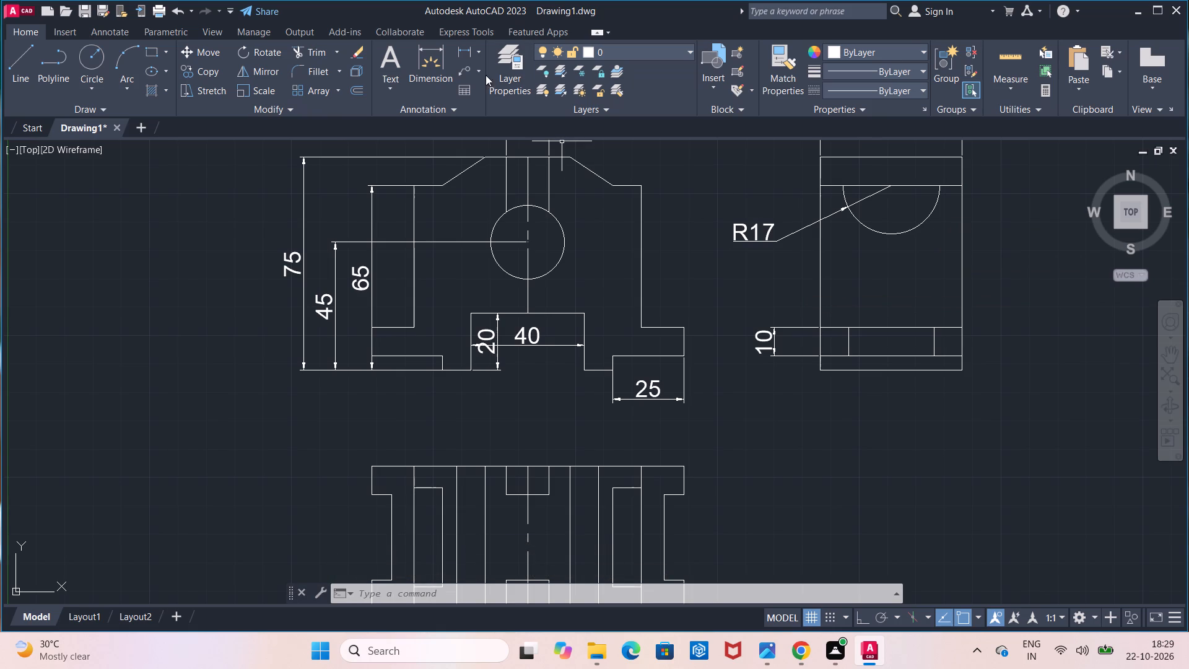
Dimension the horizontal distance between the two short vertical lines in the side view's band, placing the dimension below the view.
click(471, 59)
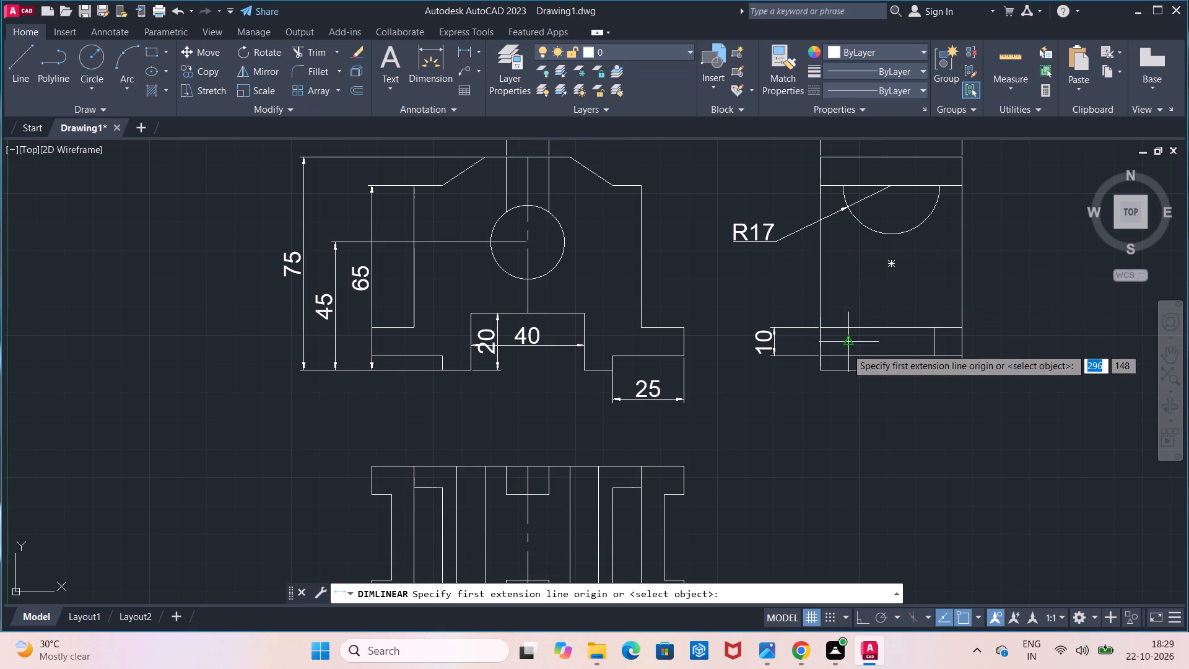
click(851, 353)
click(932, 360)
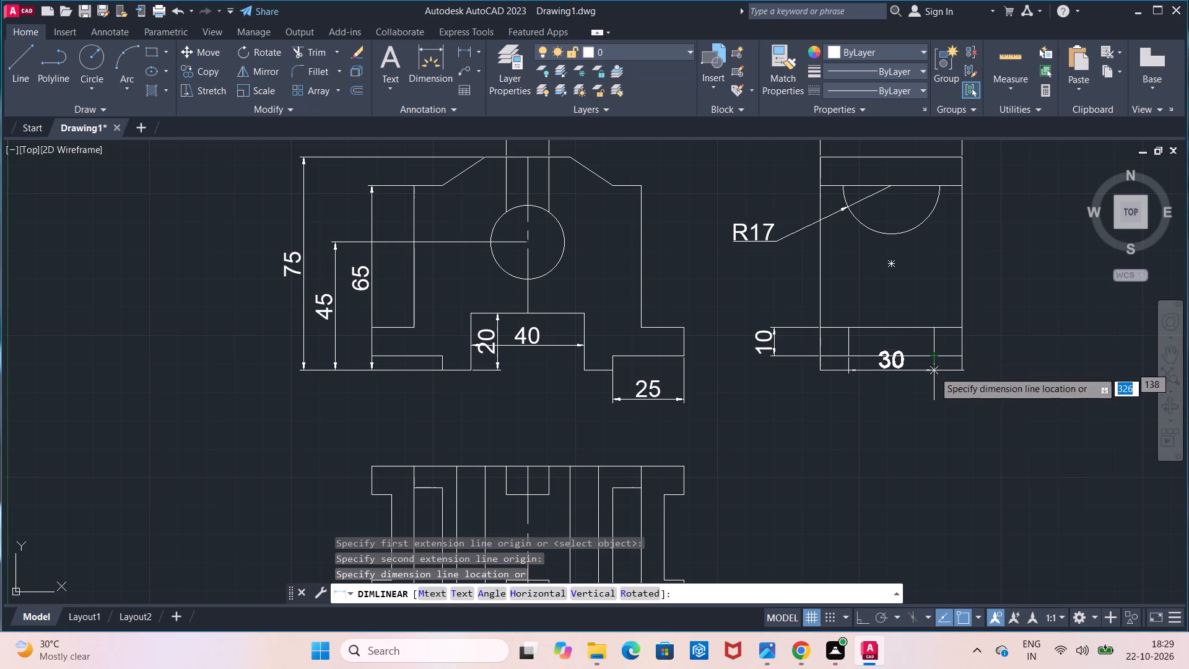
click(936, 405)
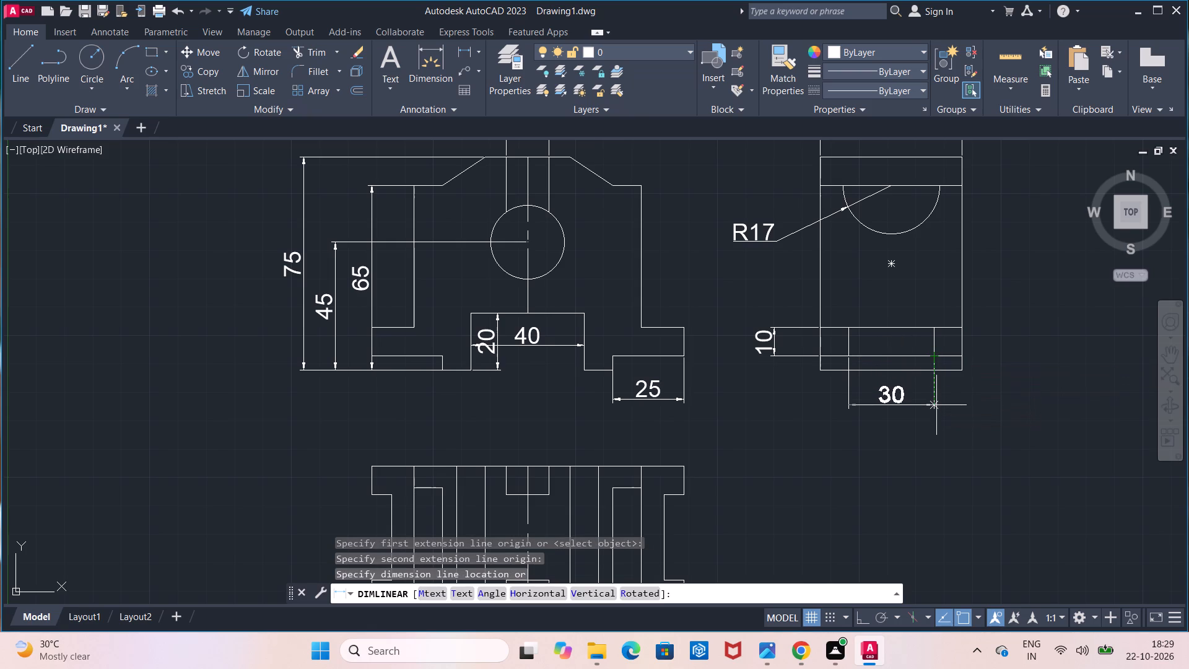
Dimension the height of the side view's bottom strip beneath the band, placing the dimension right of the view.
click(467, 48)
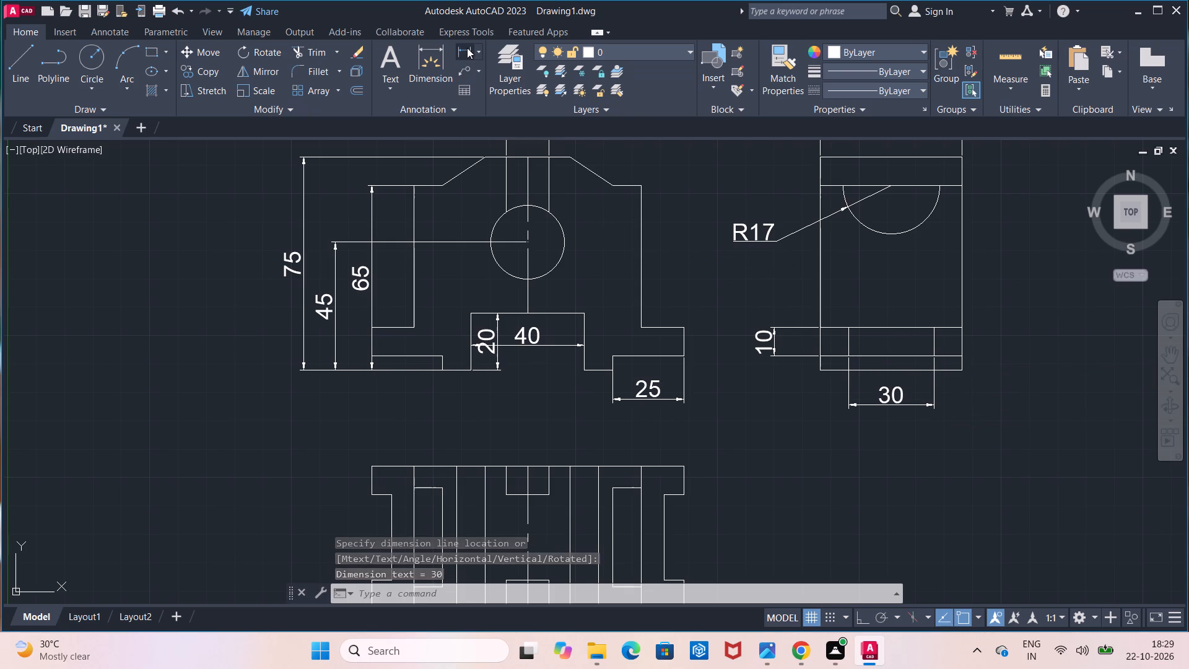
click(965, 355)
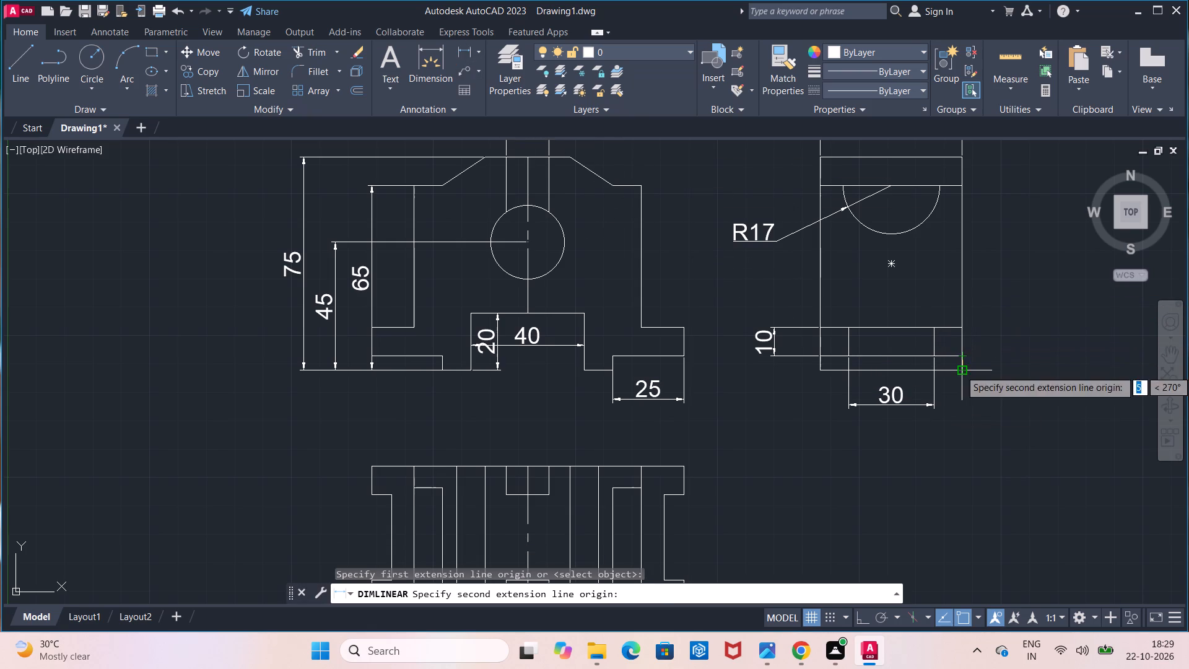
click(960, 370)
click(997, 372)
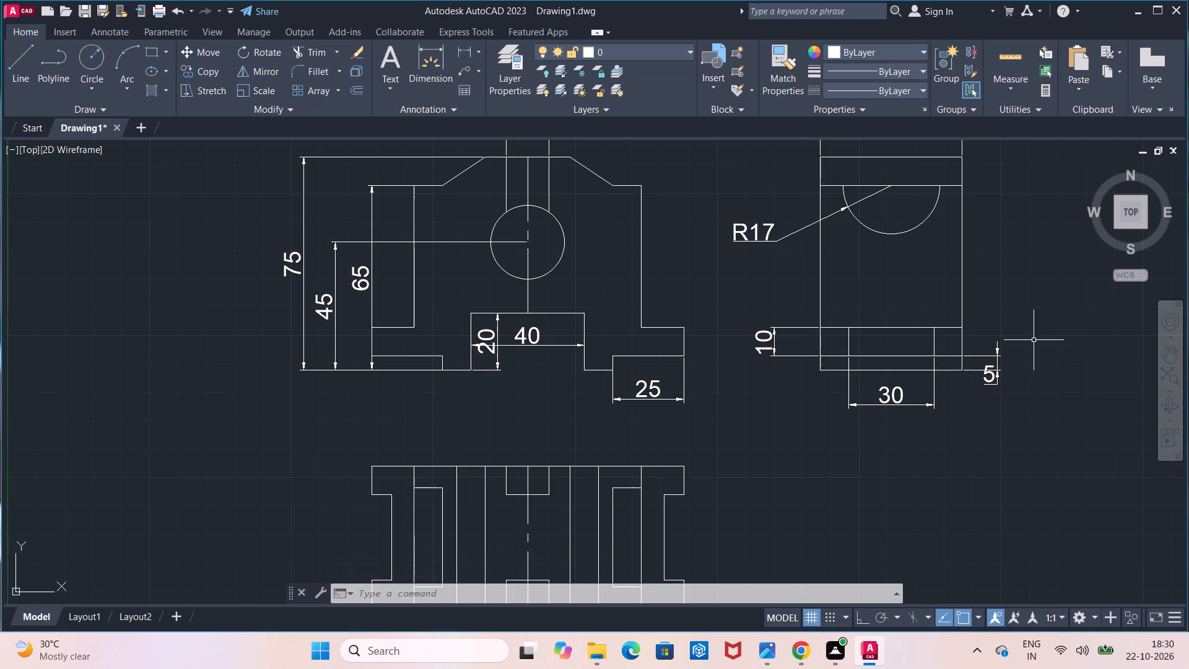
Dimension the plan view's overall width along its top edge, placing the dimension above the view.
middle_drag(434, 535, 449, 429)
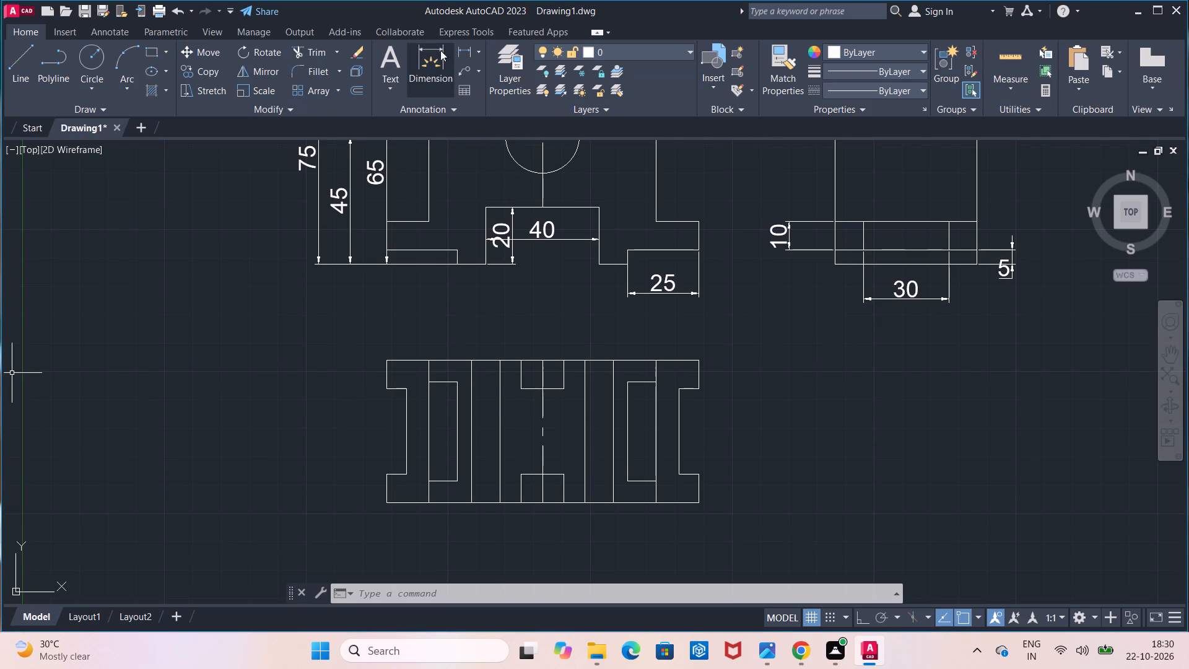
click(460, 45)
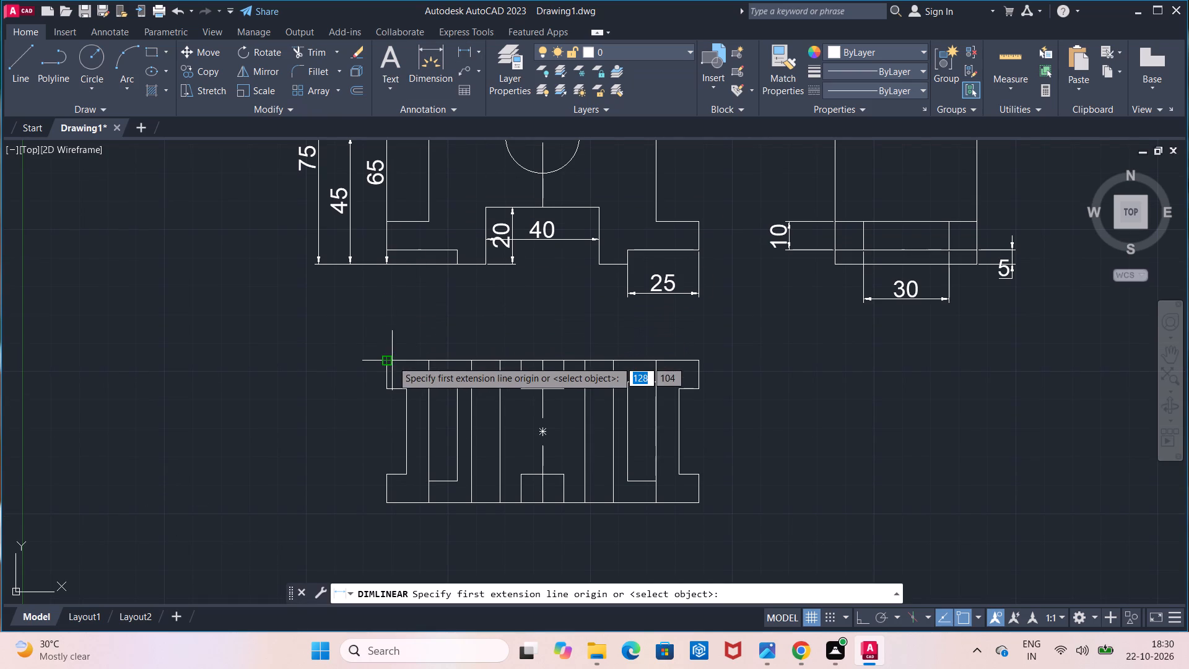
click(389, 362)
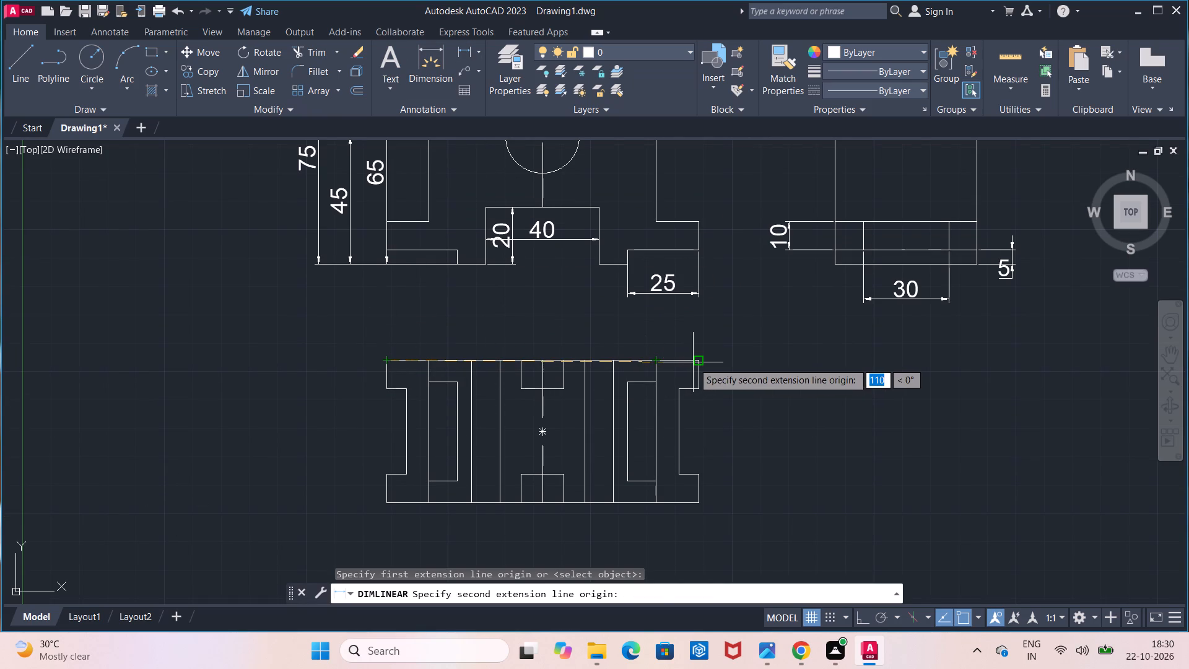
click(699, 361)
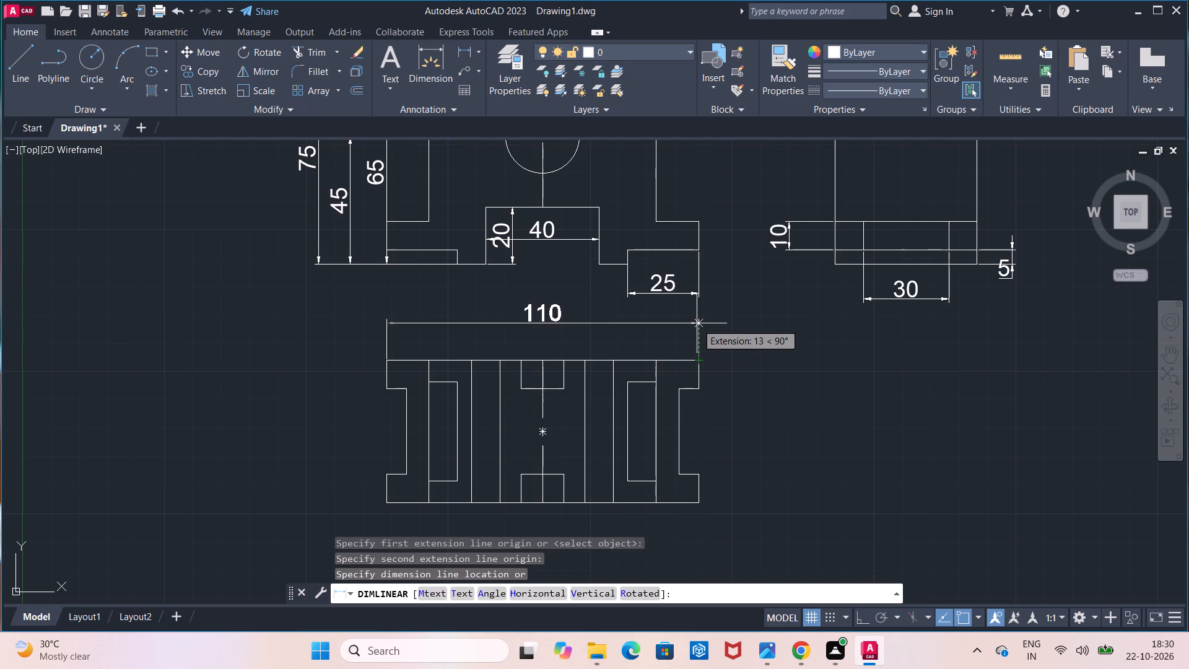
click(696, 314)
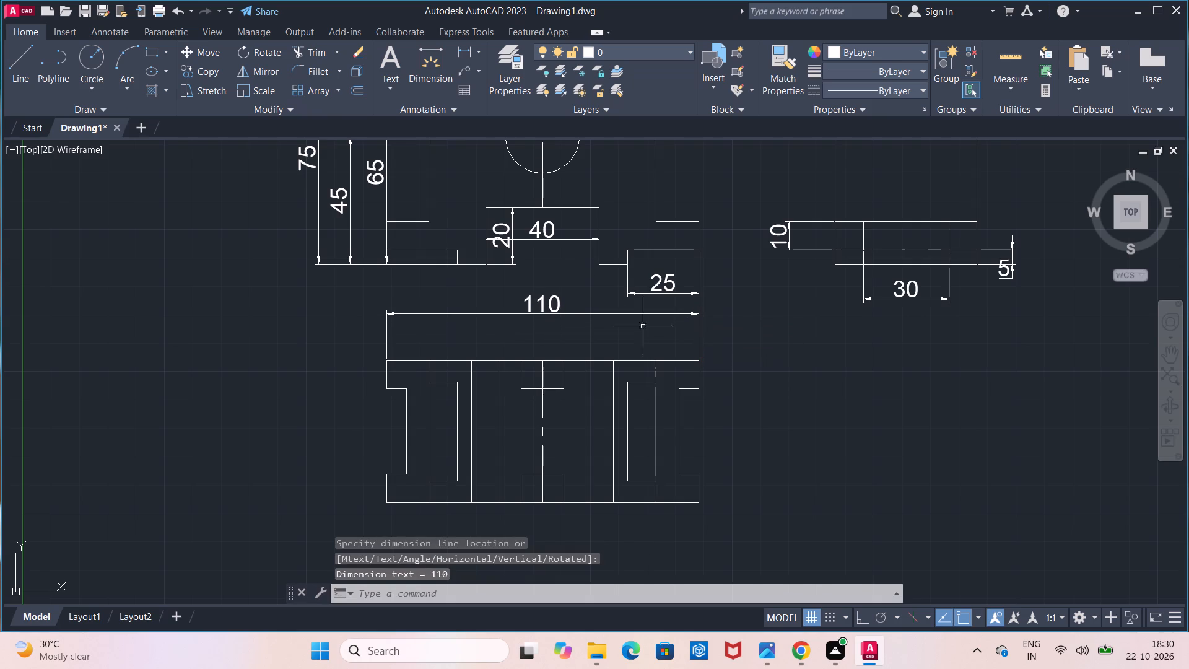
Dimension the horizontal distance between the outer pair of central vertical lines in the plan view, placing it just above the top edge.
click(462, 55)
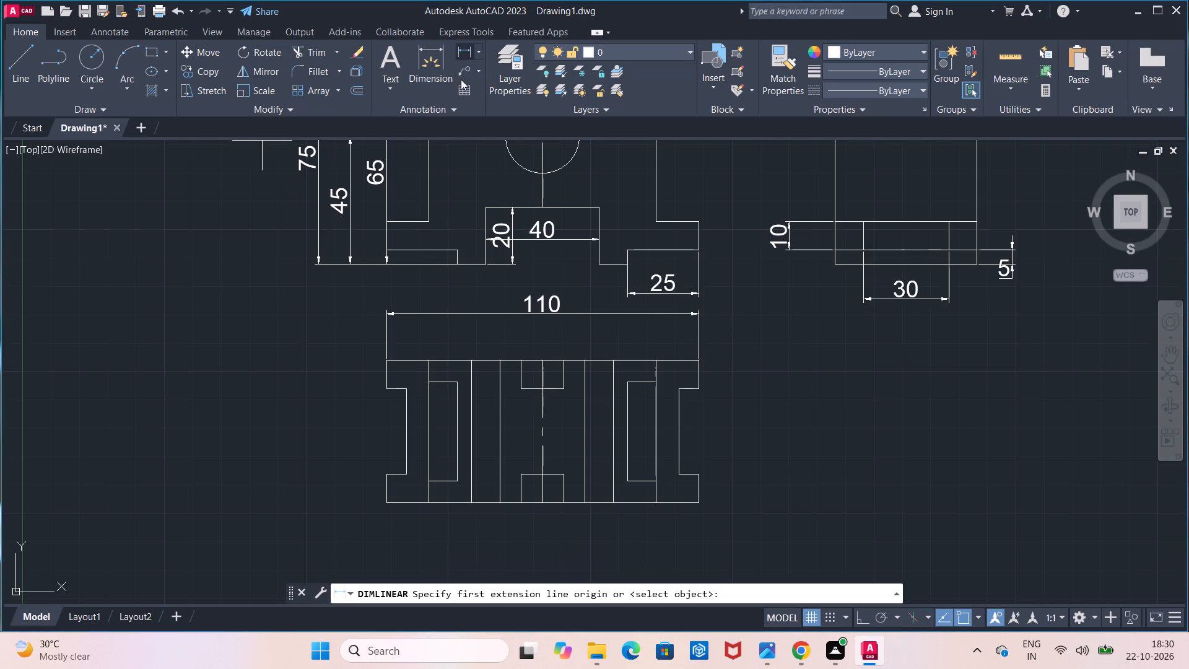
click(464, 361)
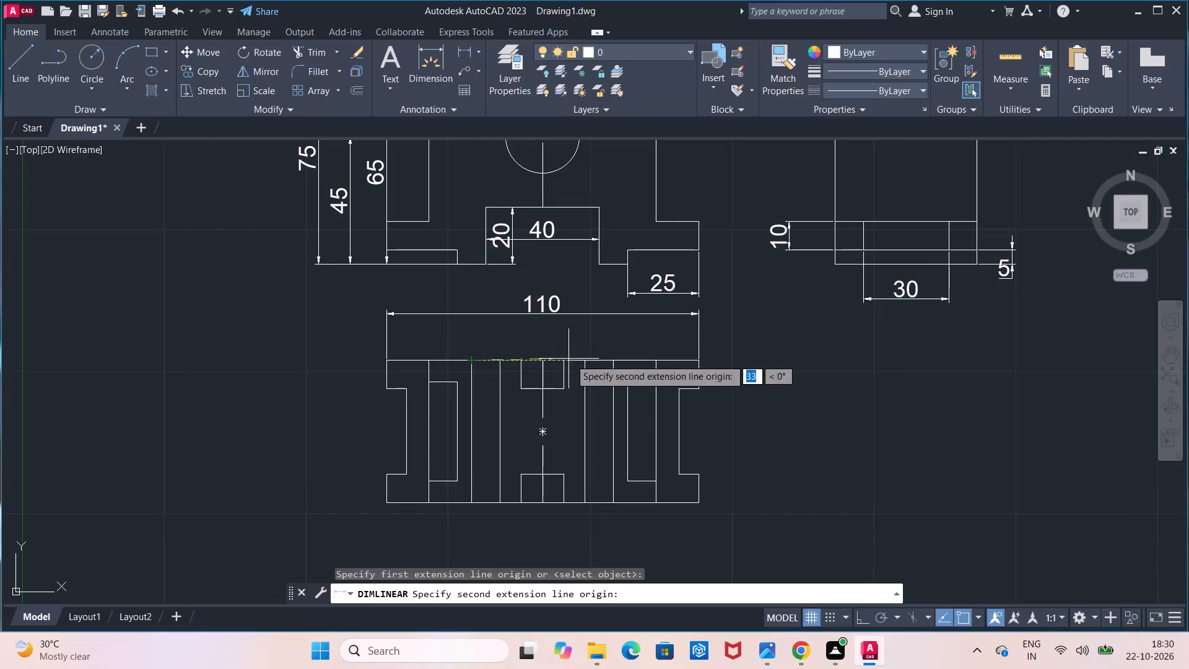
click(609, 357)
click(611, 340)
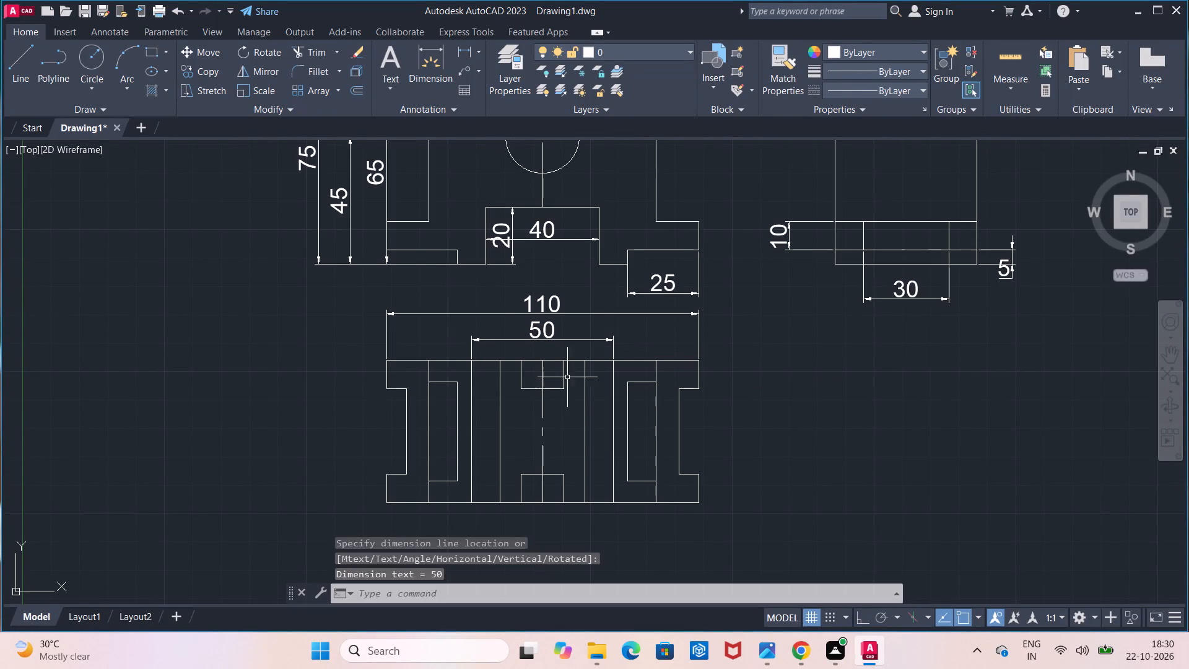
Dimension the height of the small central rectangle at the plan view's bottom edge, placing the dimension inside the rectangle.
click(458, 45)
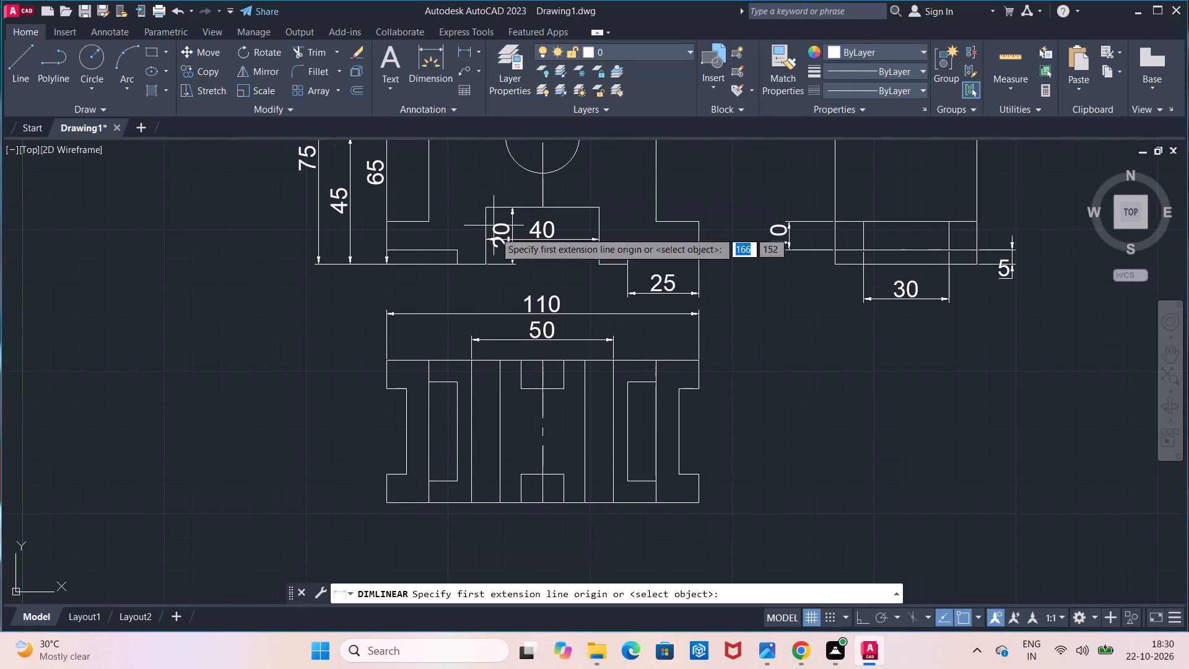
click(524, 473)
click(520, 498)
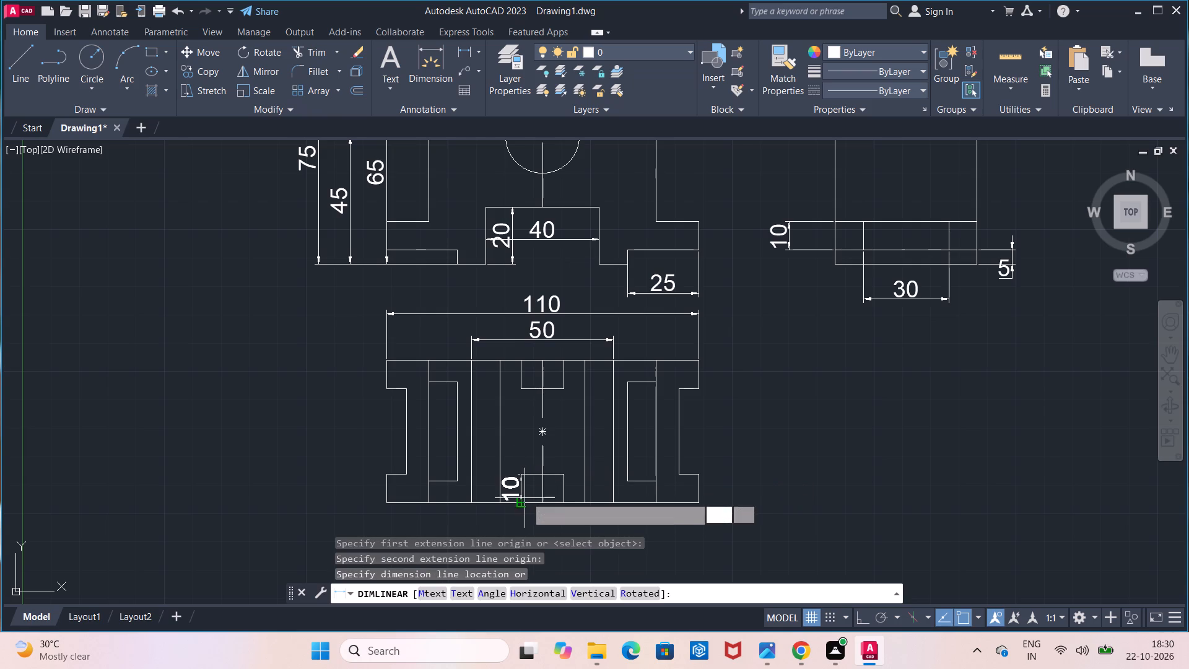
click(547, 494)
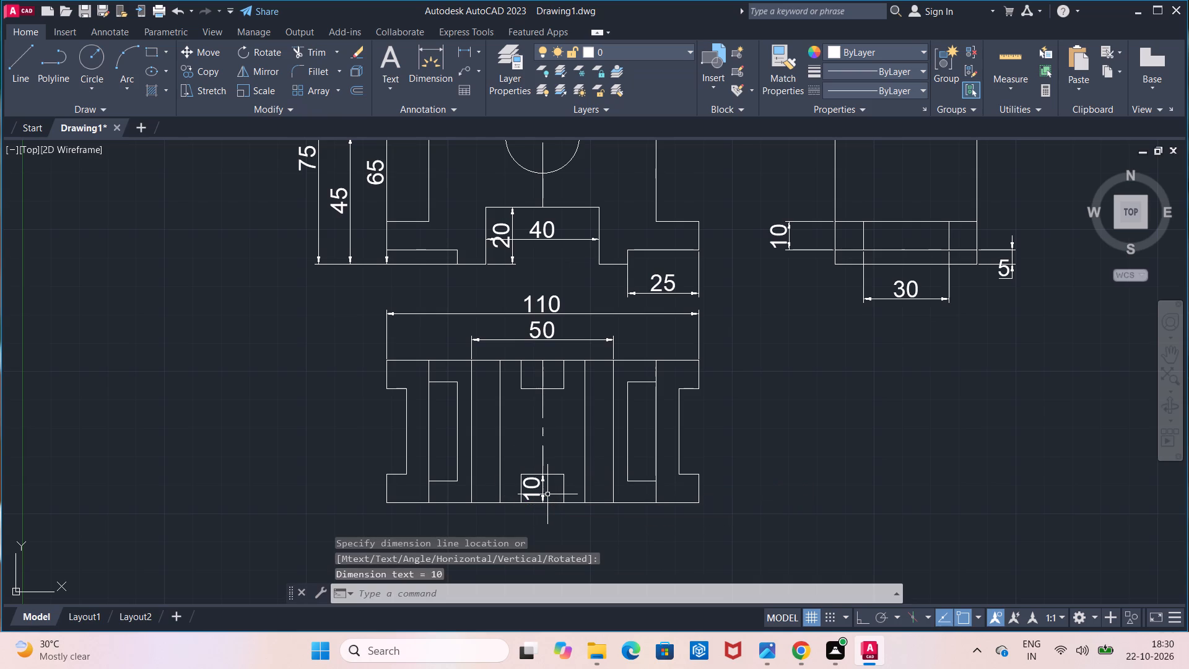
Dimension the width of the plan view's left inner rectangle along its bottom line, placing the dimension below the view.
middle_drag(544, 494, 546, 404)
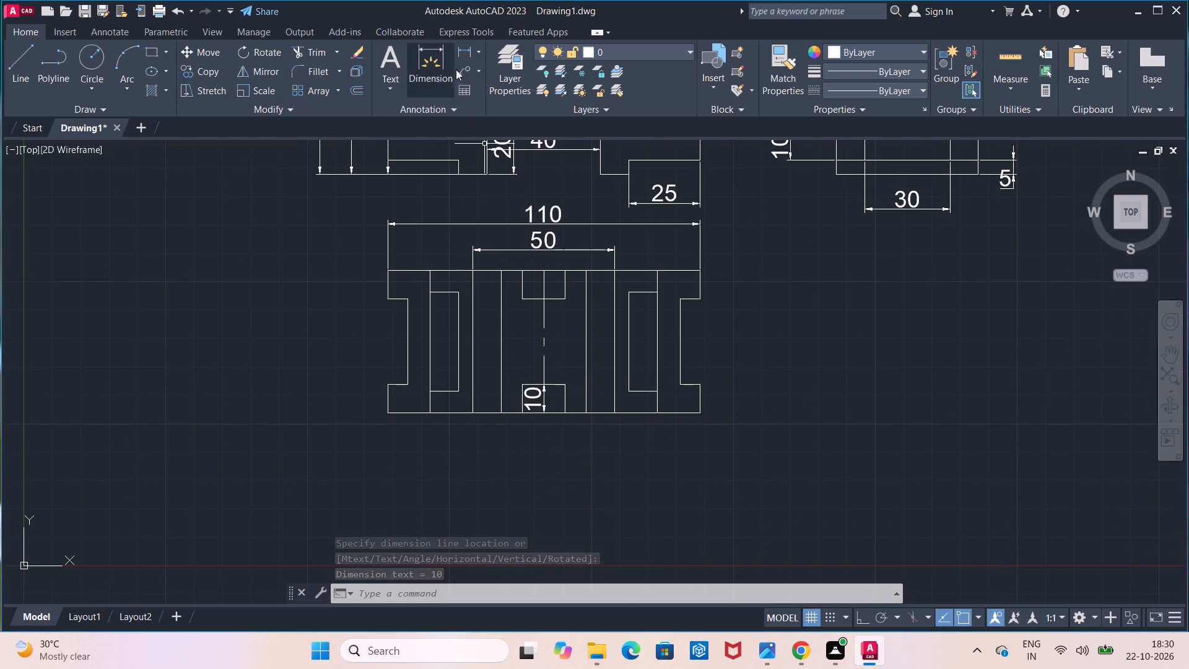
click(466, 56)
click(433, 392)
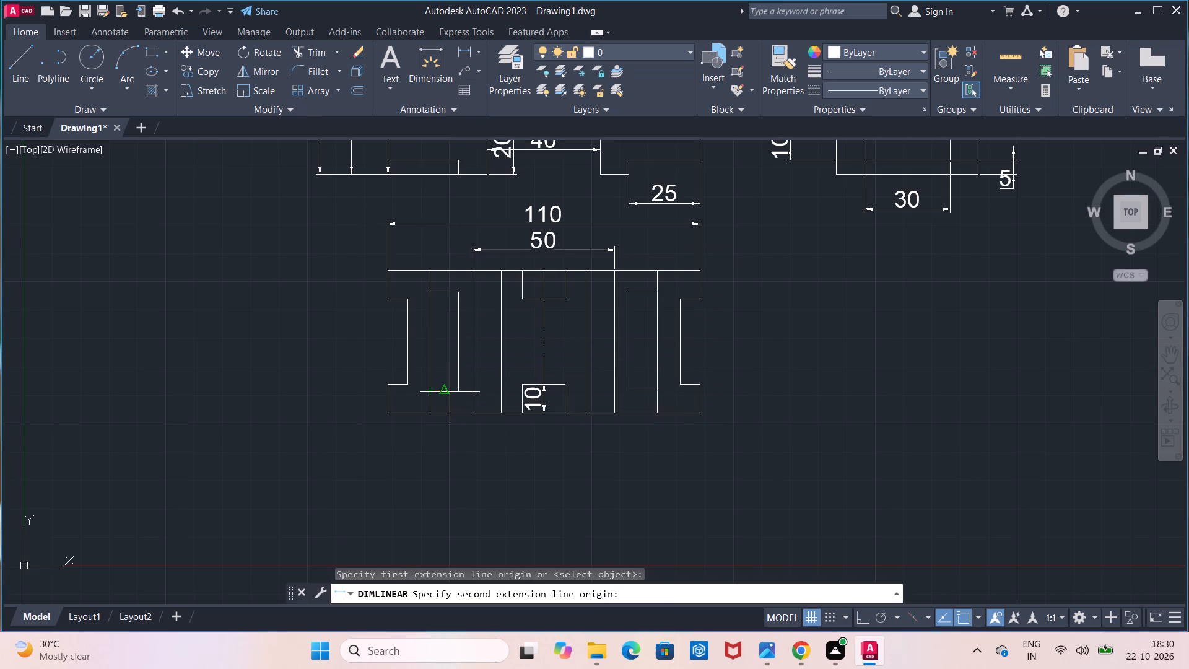
click(455, 393)
click(451, 435)
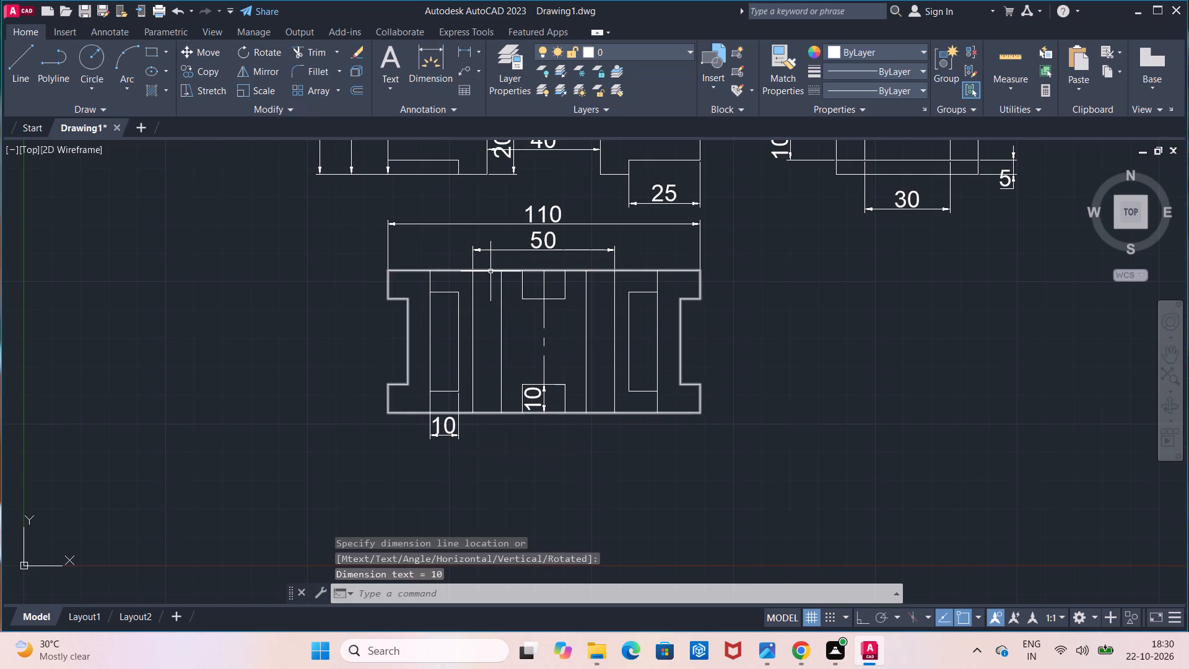
Dimension the distance between the two vertical lines nearest the plan view's centre rectangles, placing the dimension below the view.
click(458, 55)
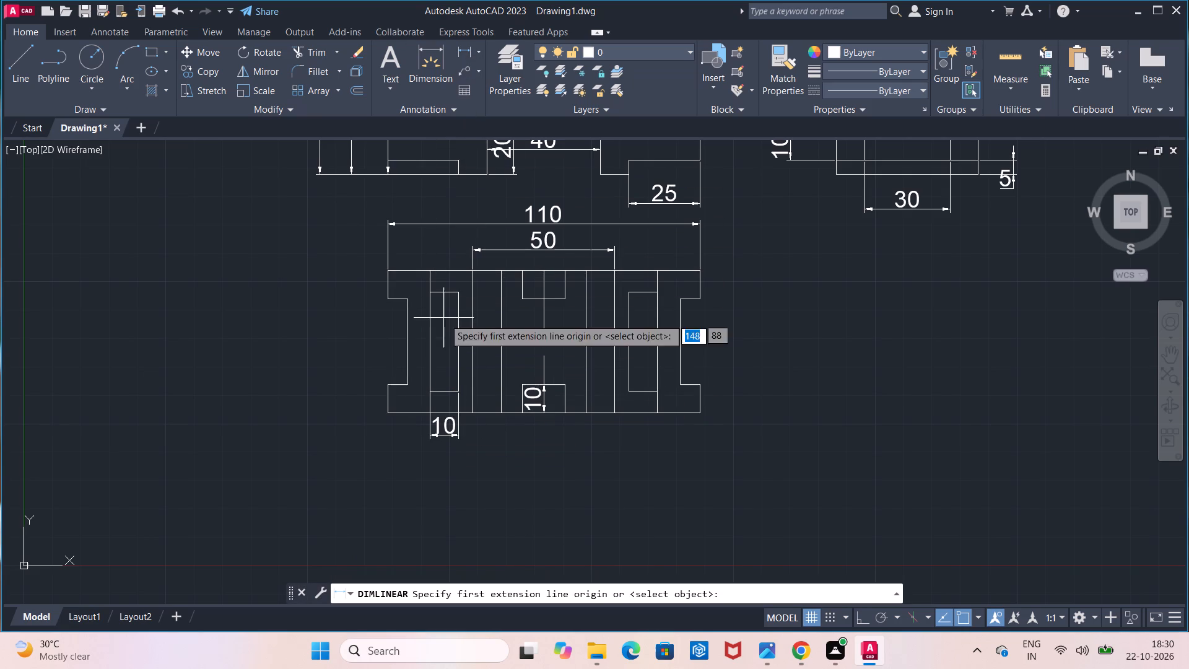
click(500, 415)
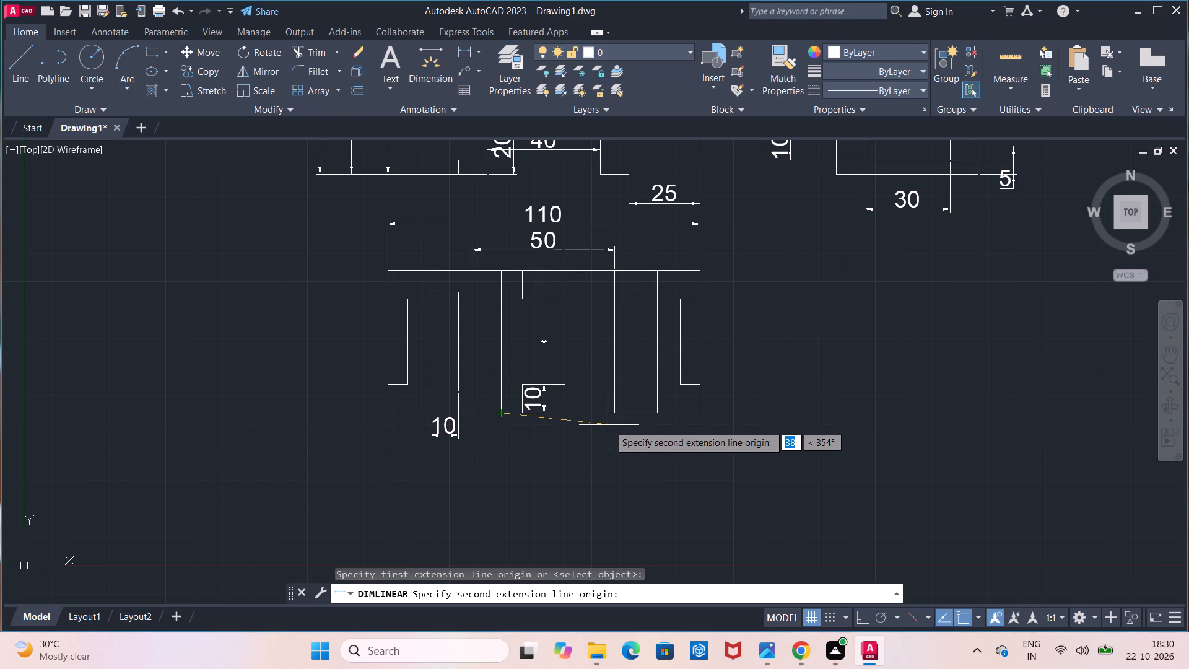
click(590, 414)
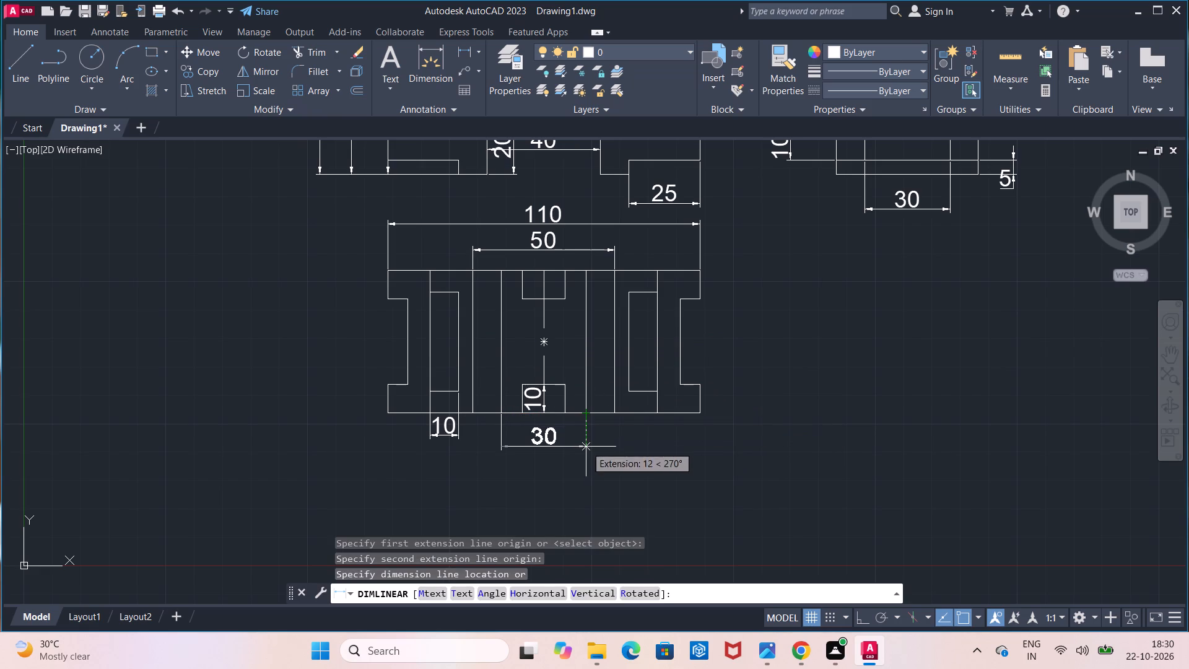
click(586, 447)
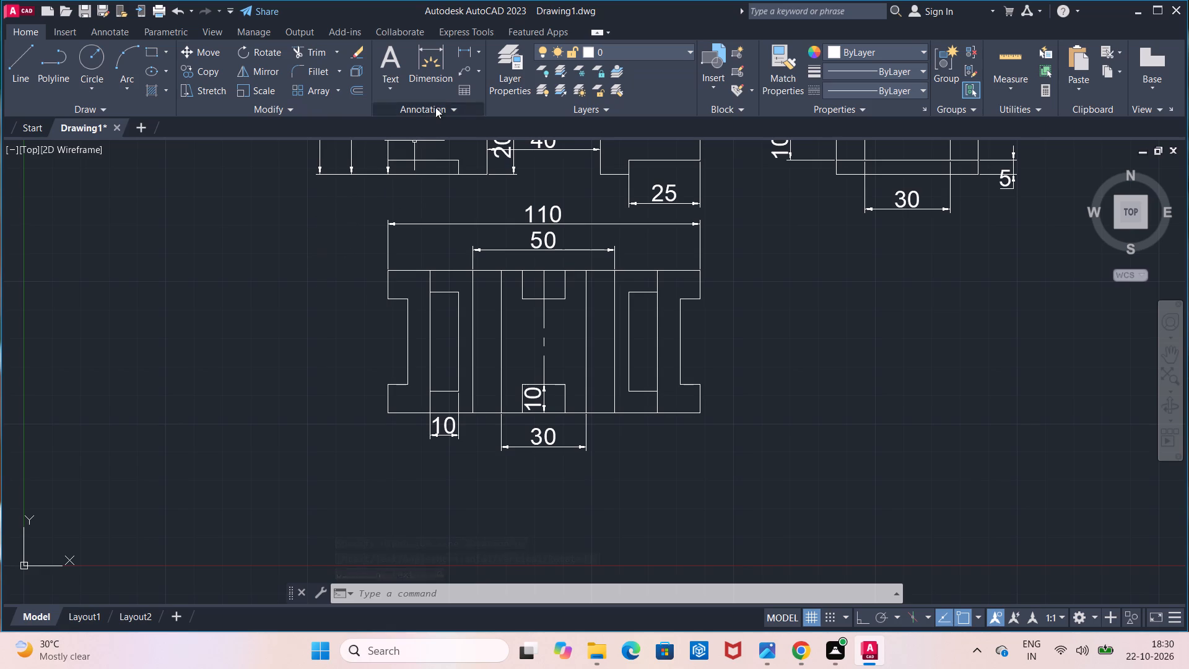
Dimension the distance between the plan view's two outermost full-height inner vertical lines, placing it below the other bottom dimensions.
click(461, 58)
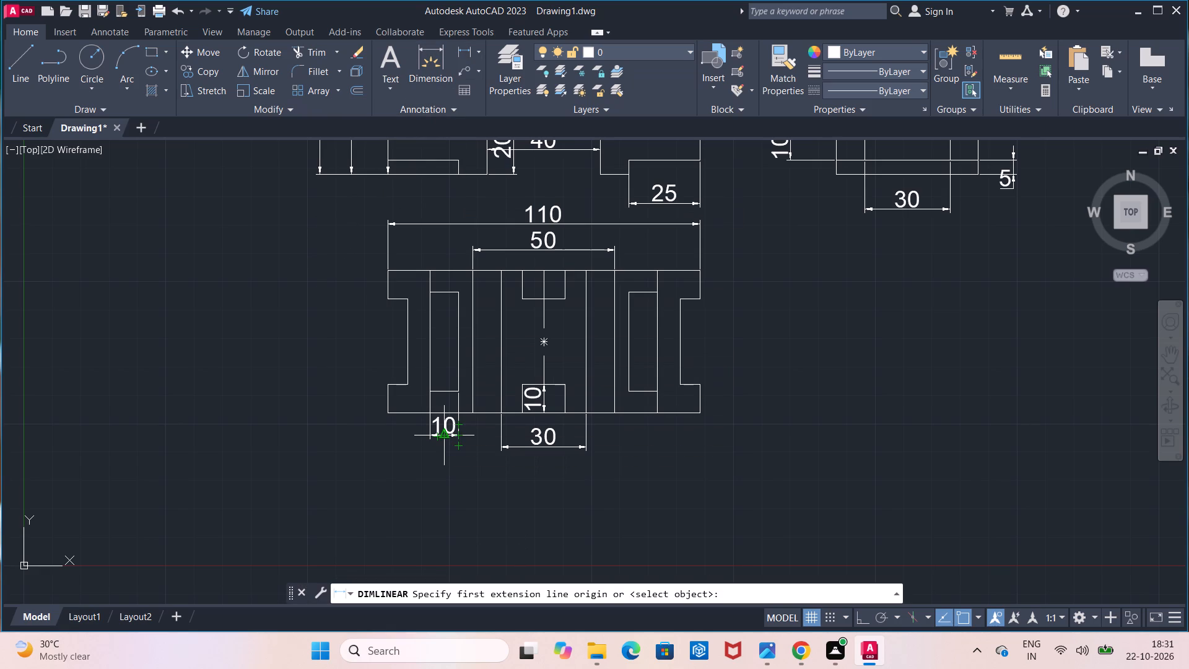
click(431, 409)
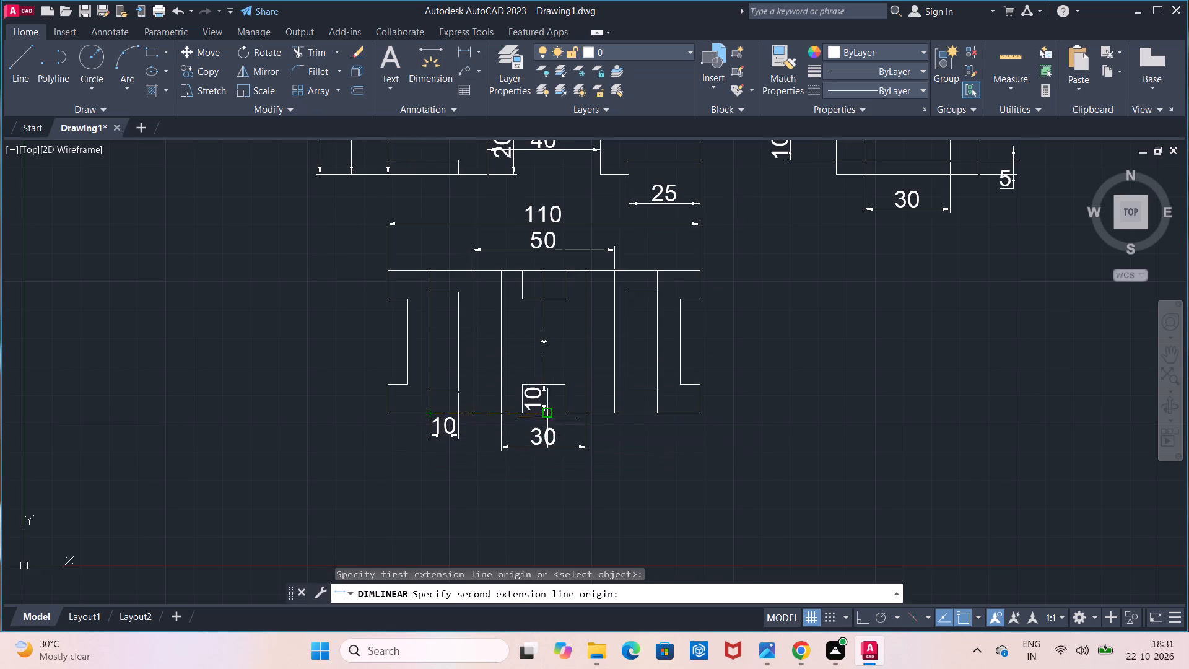
click(659, 416)
click(661, 499)
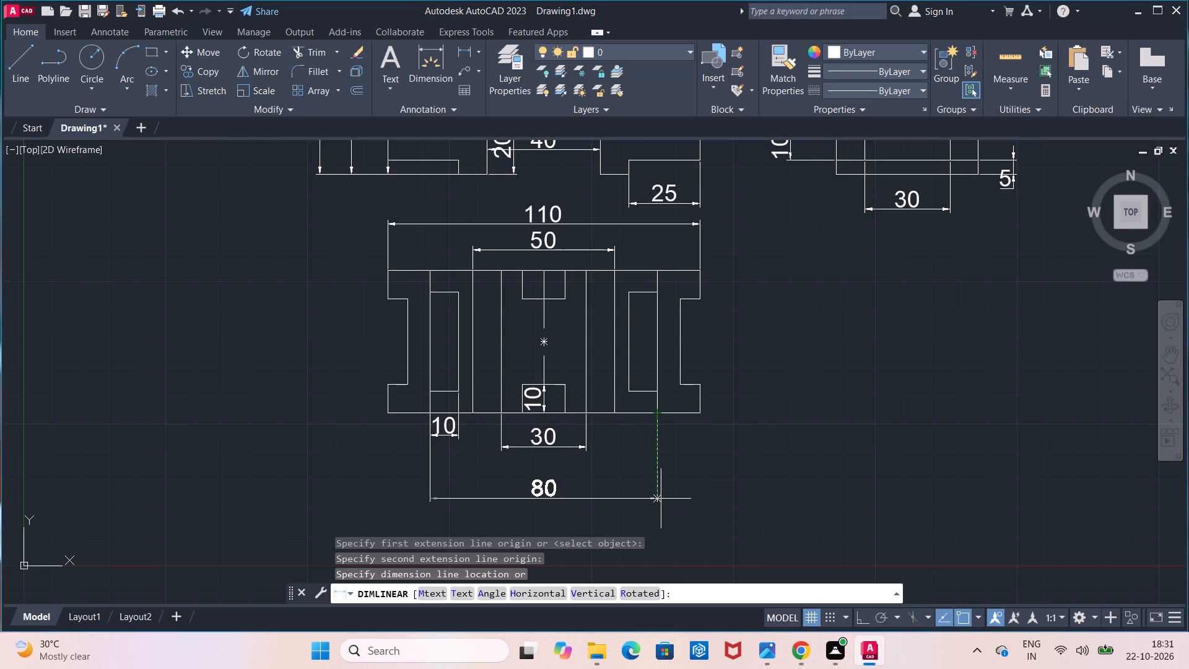
Dimension the horizontal depth of the plan view's right-hand notch, placing the dimension inside the notch.
click(465, 56)
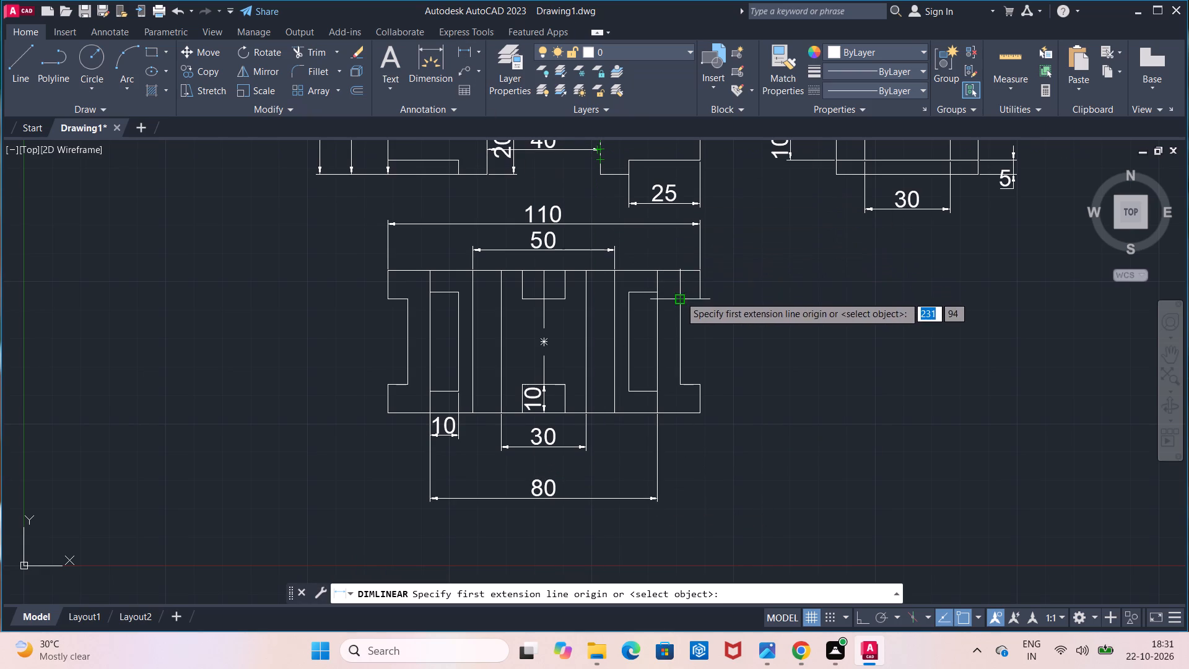
click(680, 296)
click(701, 300)
click(702, 330)
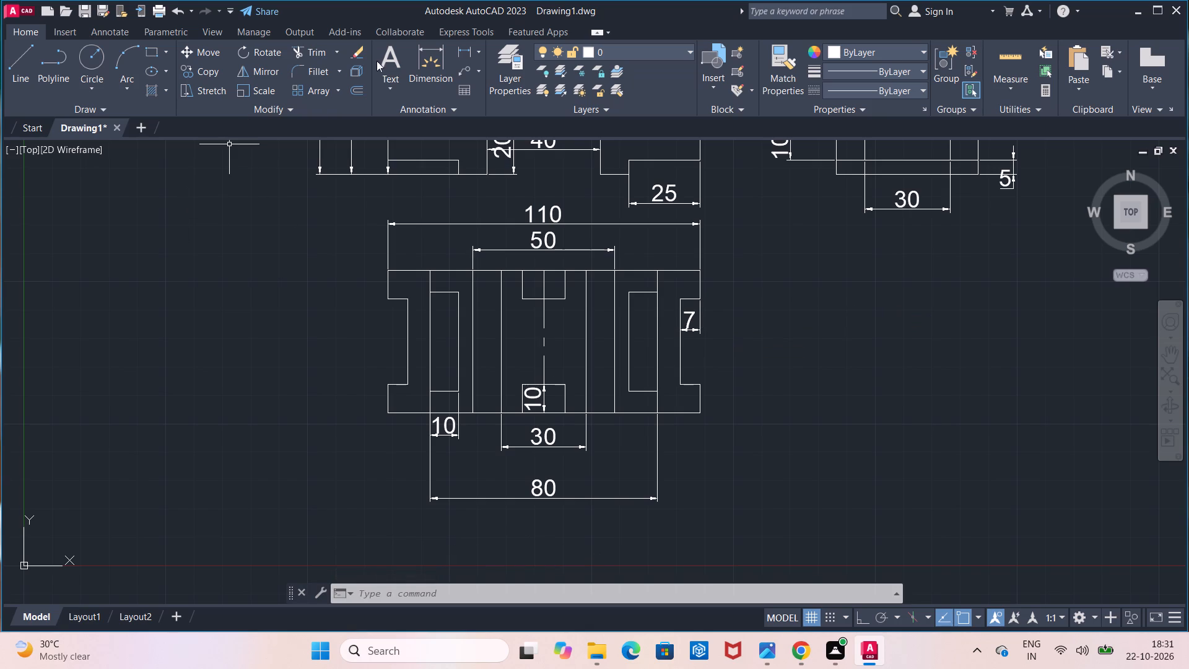
Dimension the vertical opening of the plan view's left-hand notch, placing the dimension left of the view.
click(461, 55)
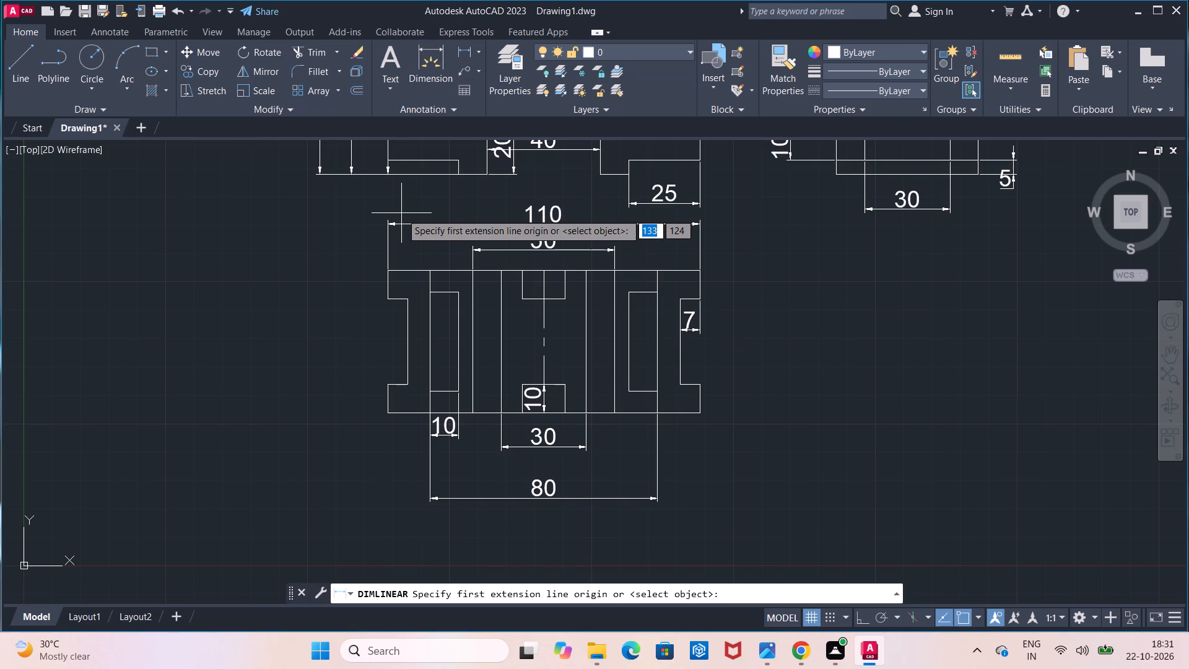
click(388, 301)
click(388, 381)
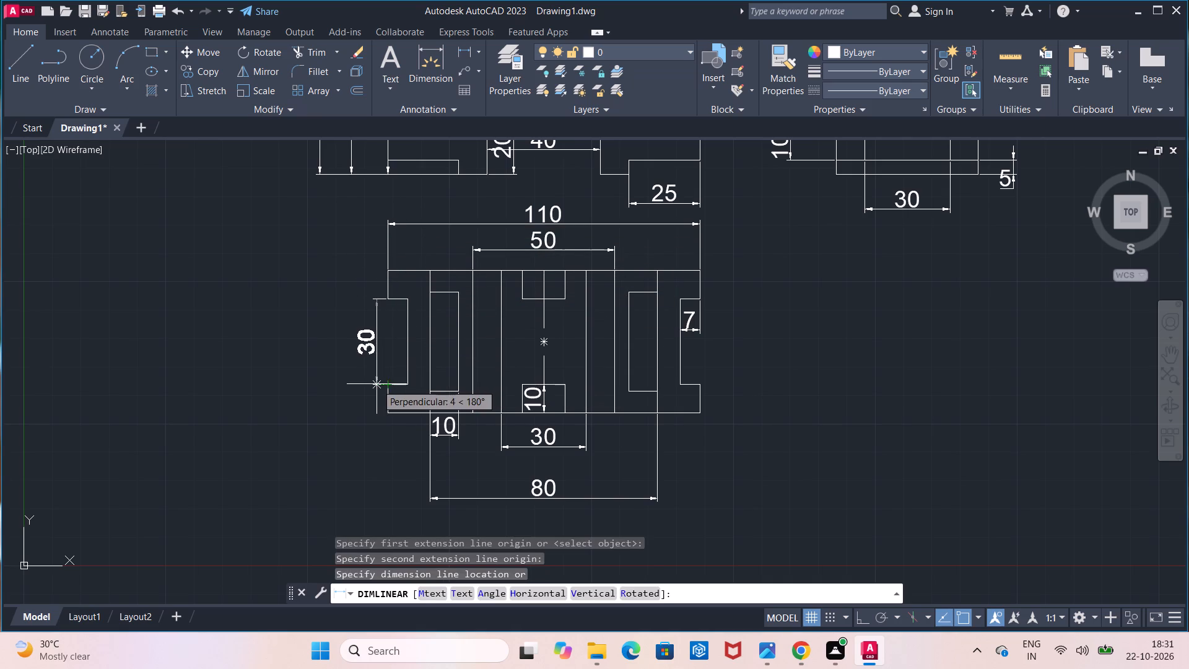
click(377, 384)
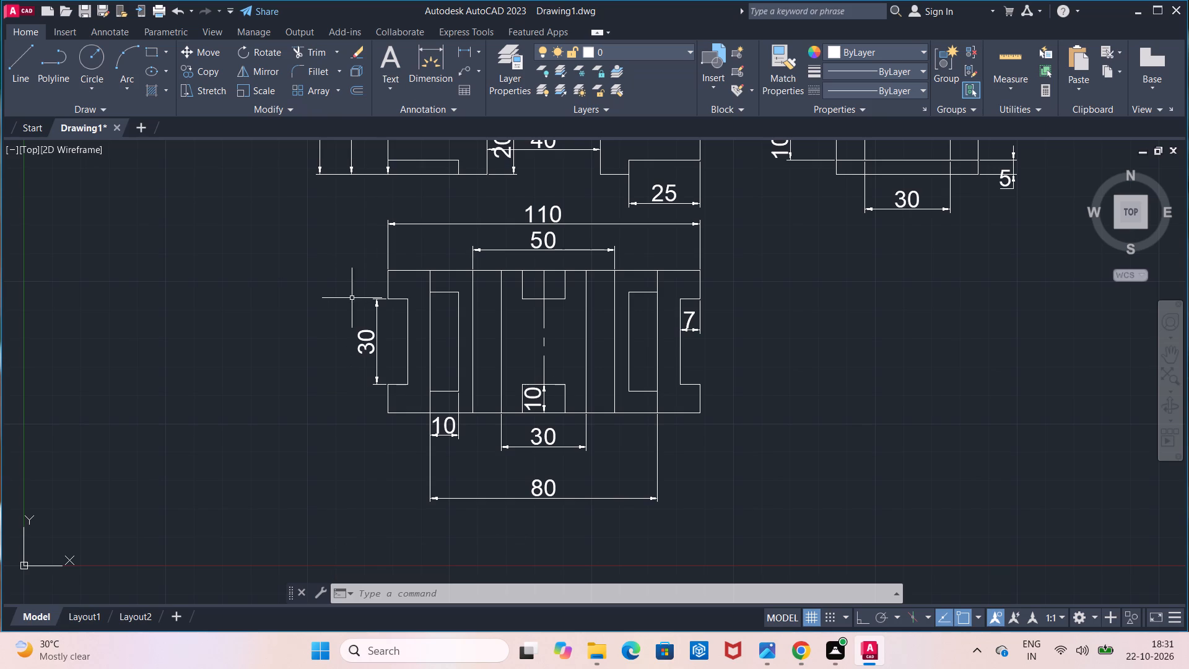
Turn off command log recording with the LOGFILEOFF command.
scroll(349, 298, down, 1)
middle_drag(349, 298, 406, 352)
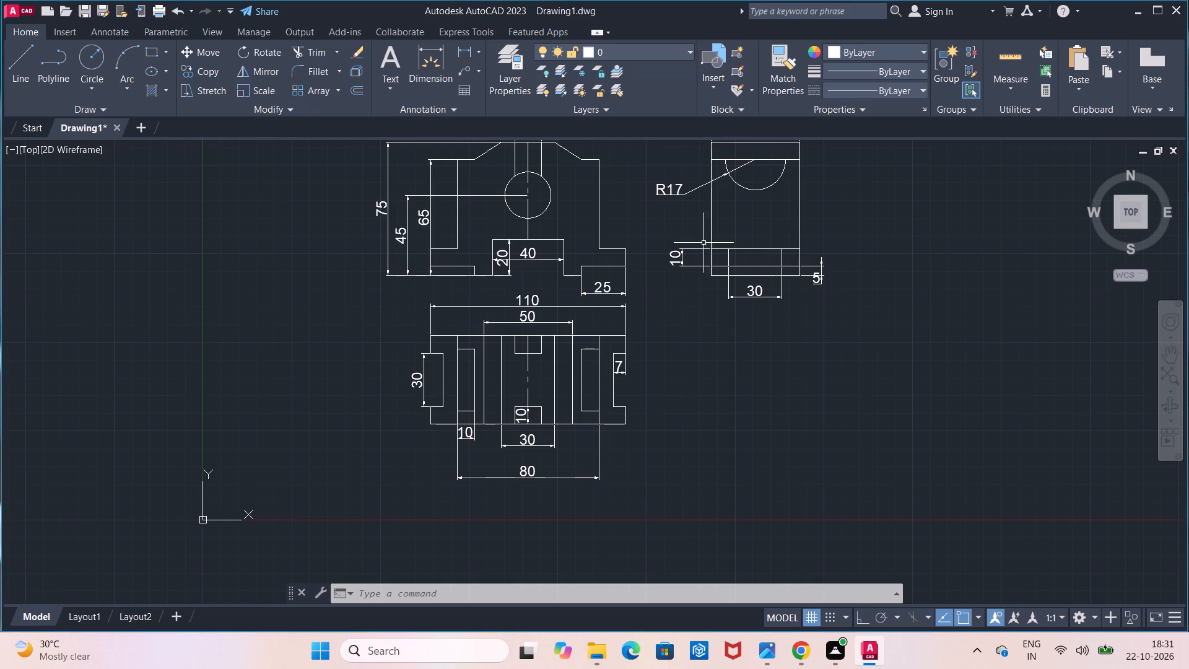
scroll(640, 283, down, 1)
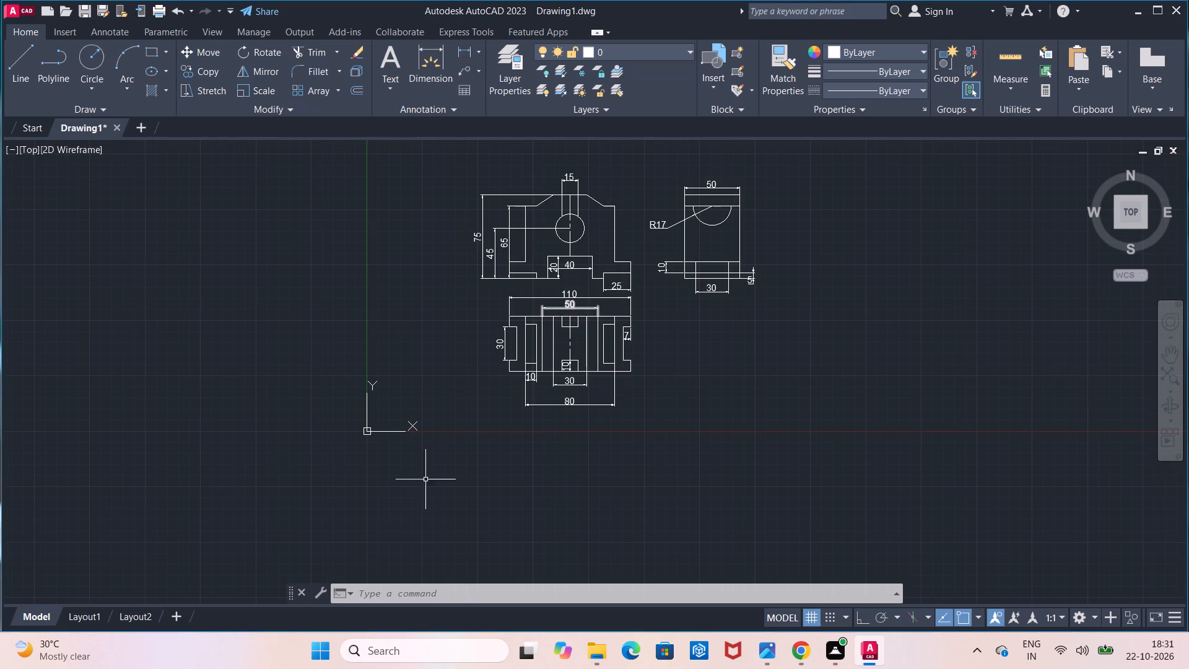
click(429, 584)
text(log)
click(401, 484)
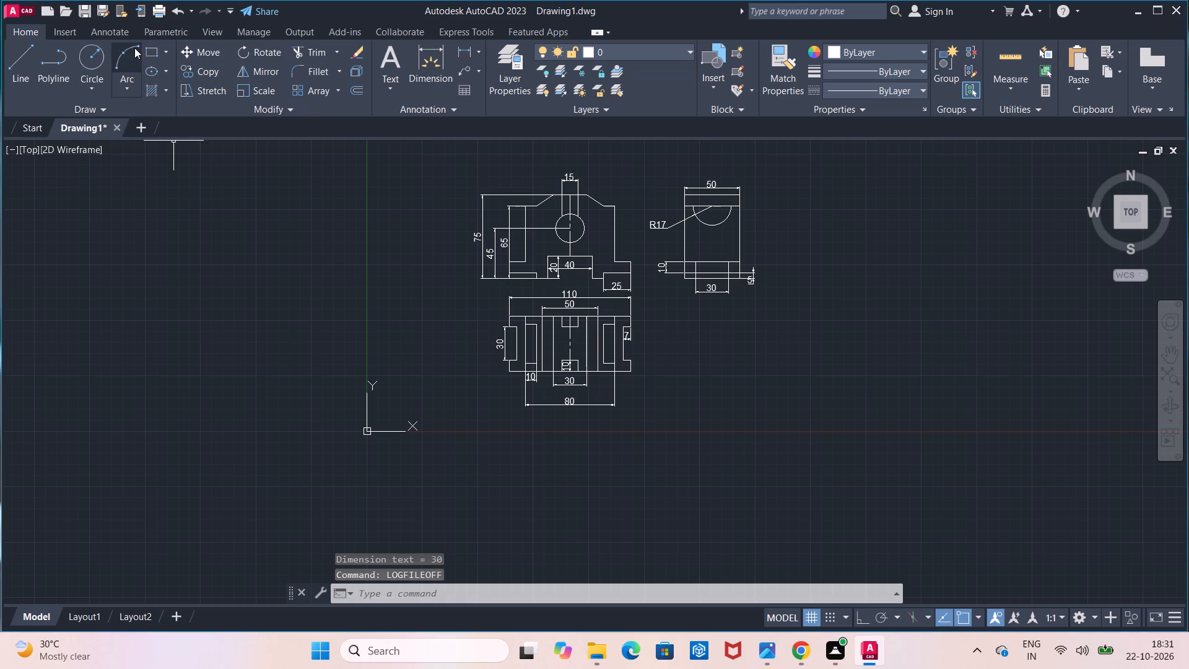
Save the drawing in the Documents folder as "Bearing Unit" in AutoCAD 2018 Drawing format.
click(85, 17)
key(BackSpace)
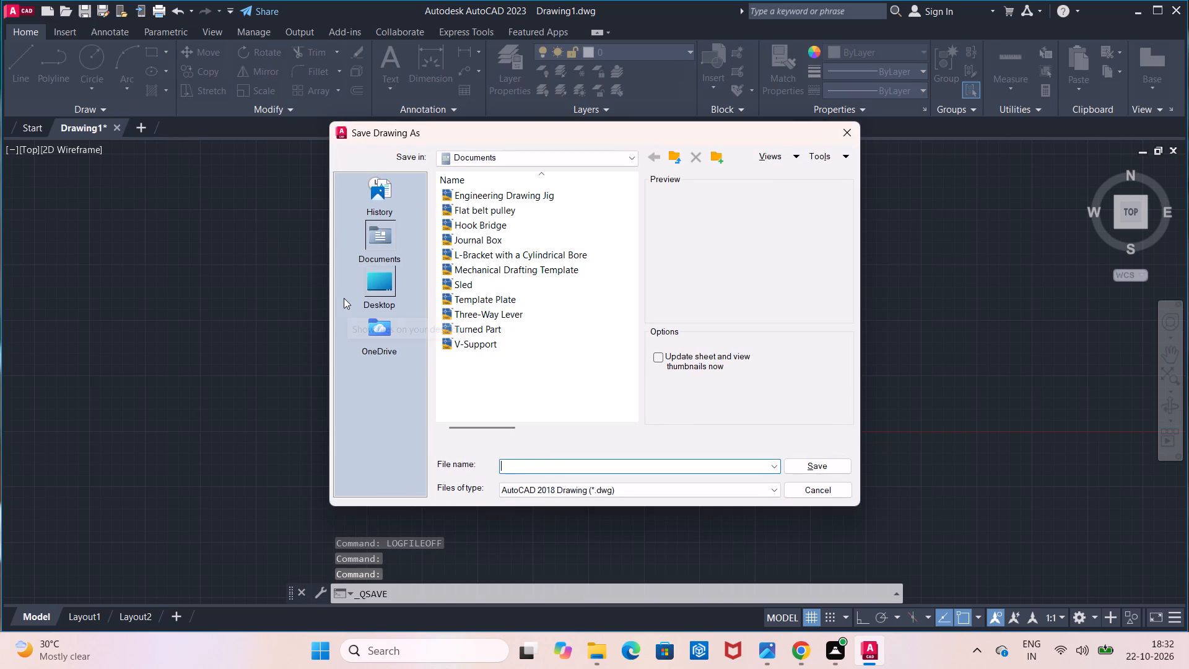
key(b)
text(earing)
key(space)
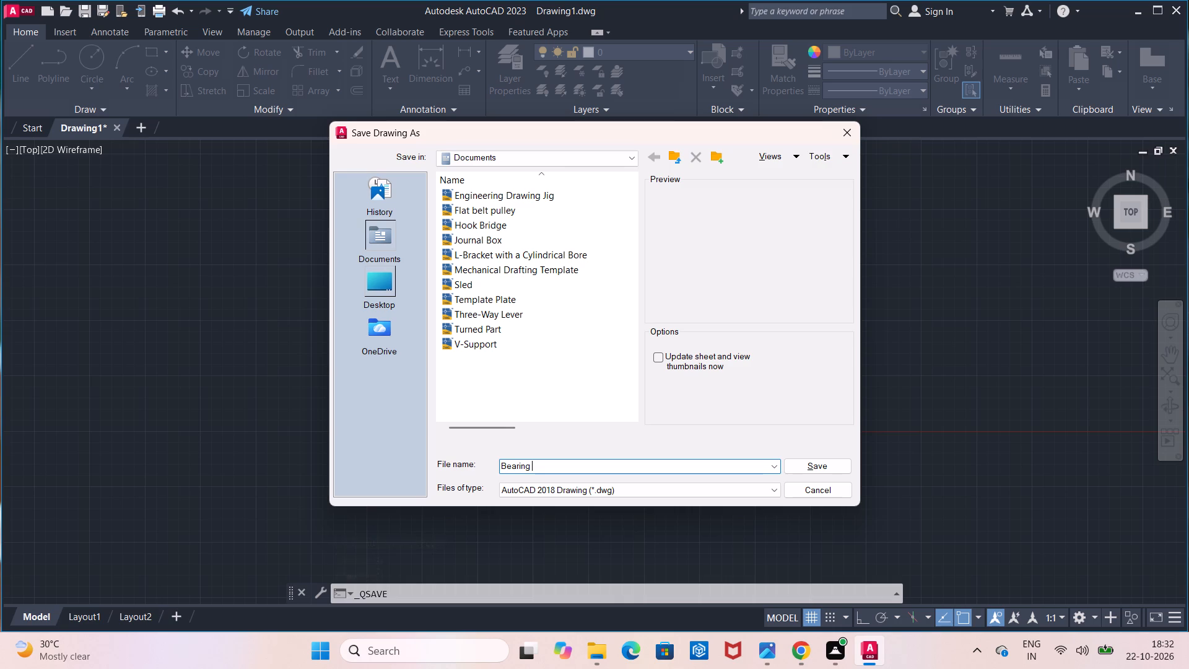
key(u)
text(nit)
click(799, 466)
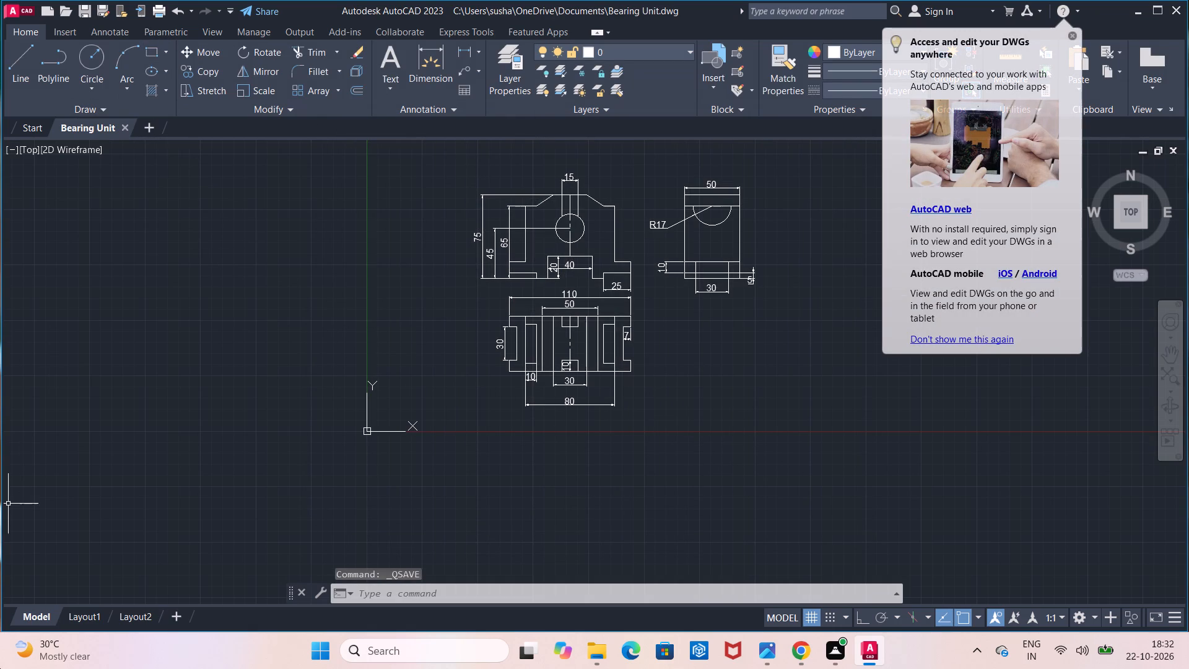
Set up the plot on ISO A4 (297.00 x 210.00 MM) paper in landscape orientation with the plot centred.
click(155, 15)
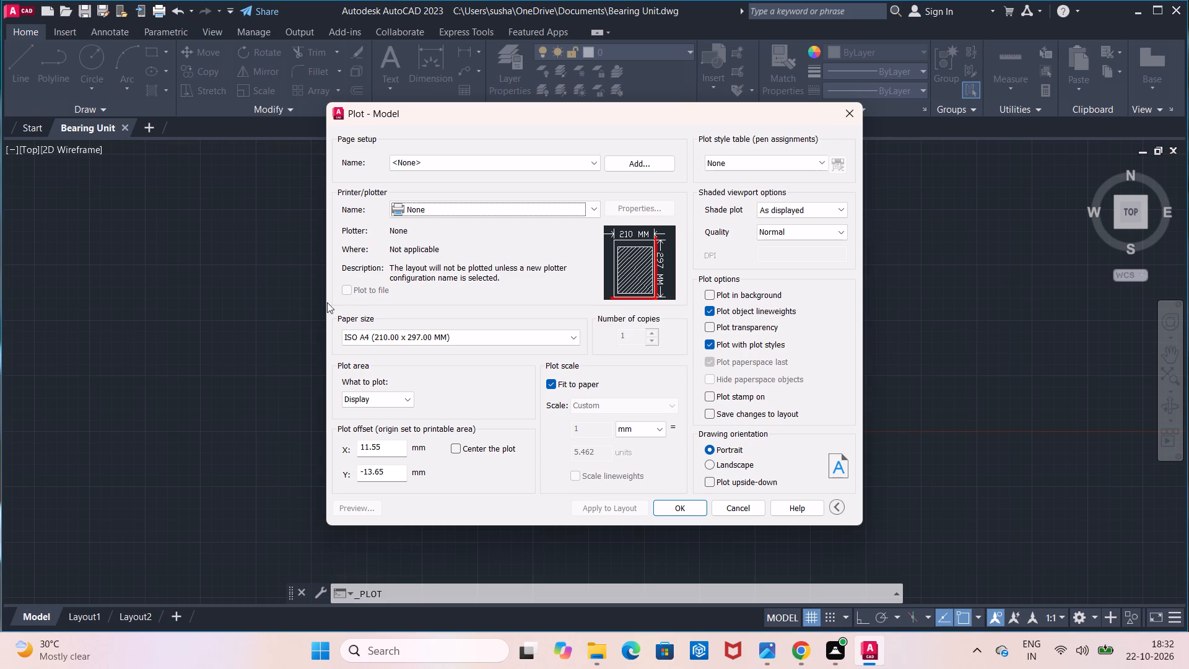
click(500, 343)
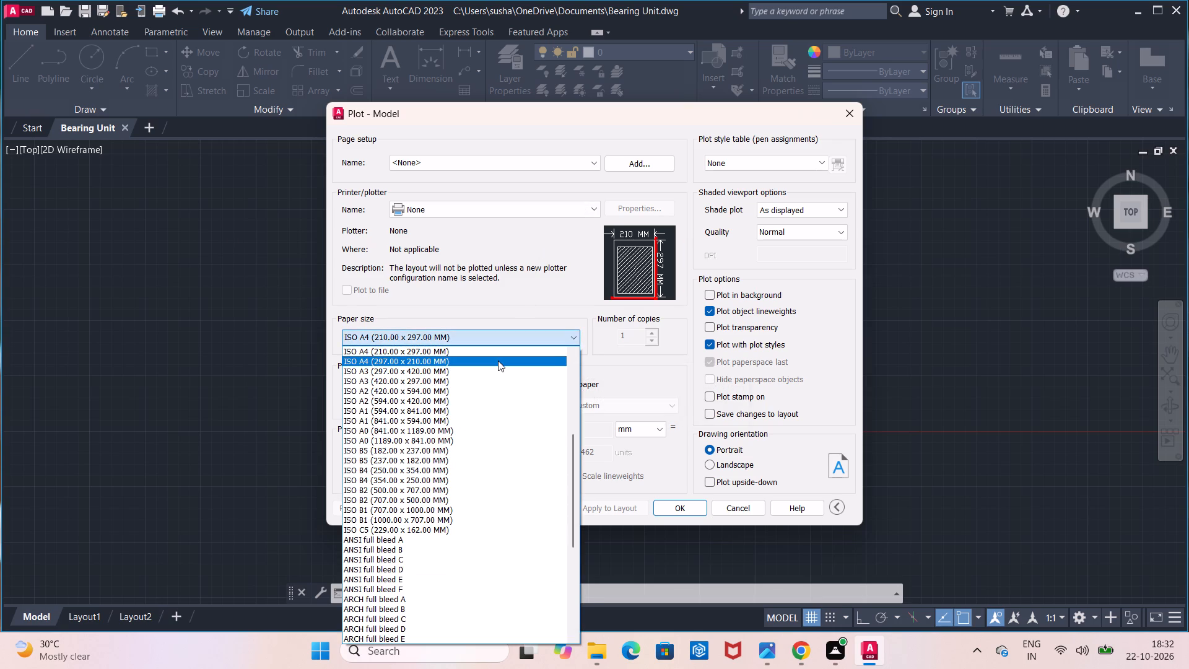
click(498, 361)
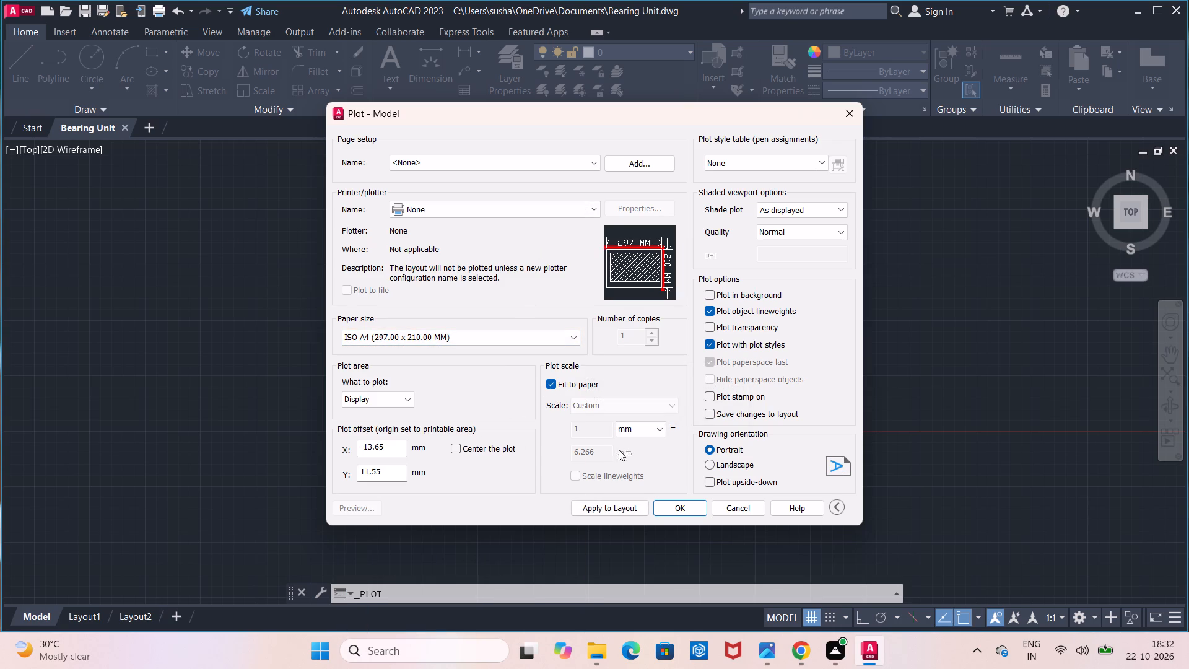
click(705, 462)
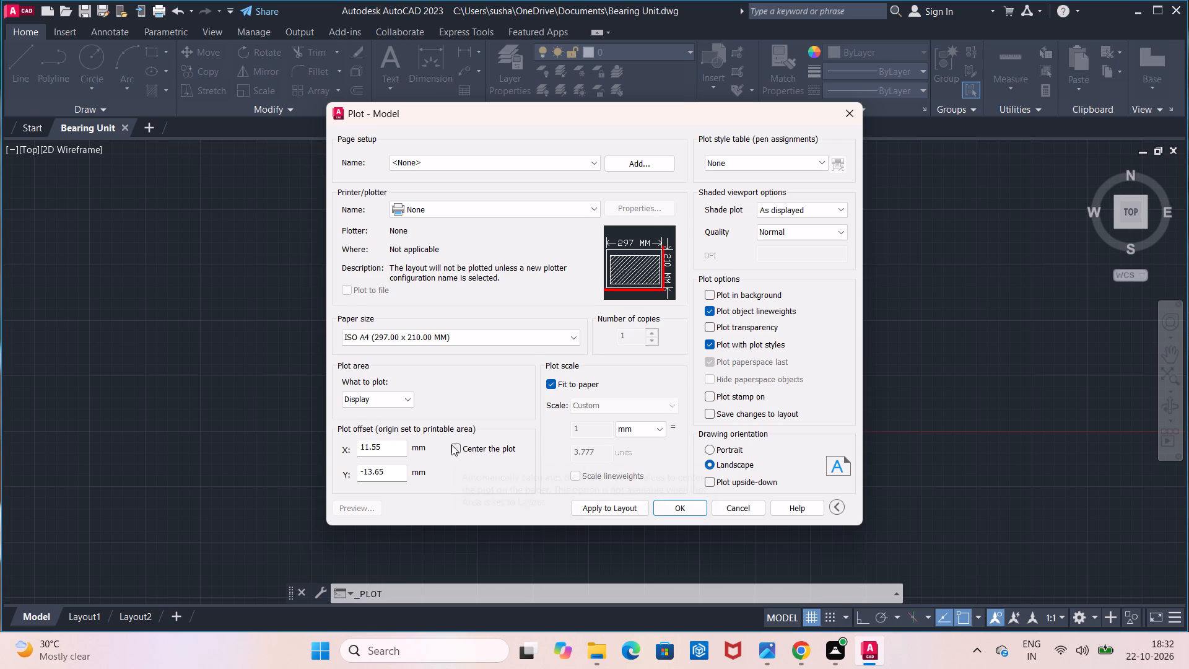
click(451, 445)
Set the plot area to a window enclosing the front, side and plan views with all their dimensions.
click(405, 405)
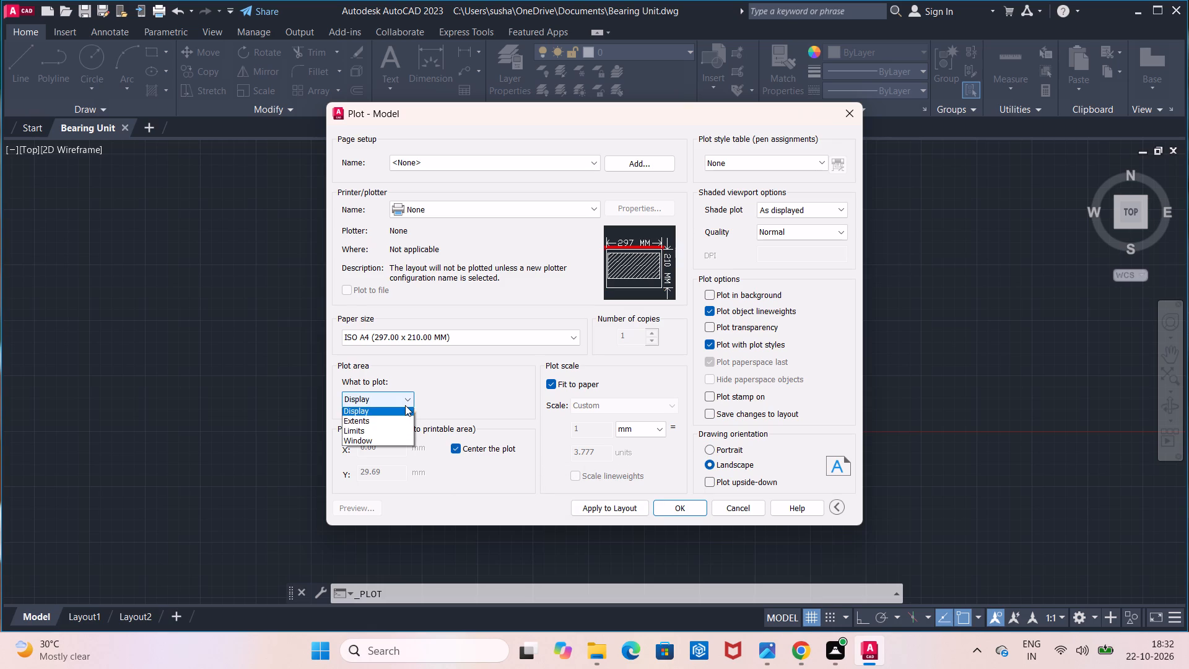
click(391, 446)
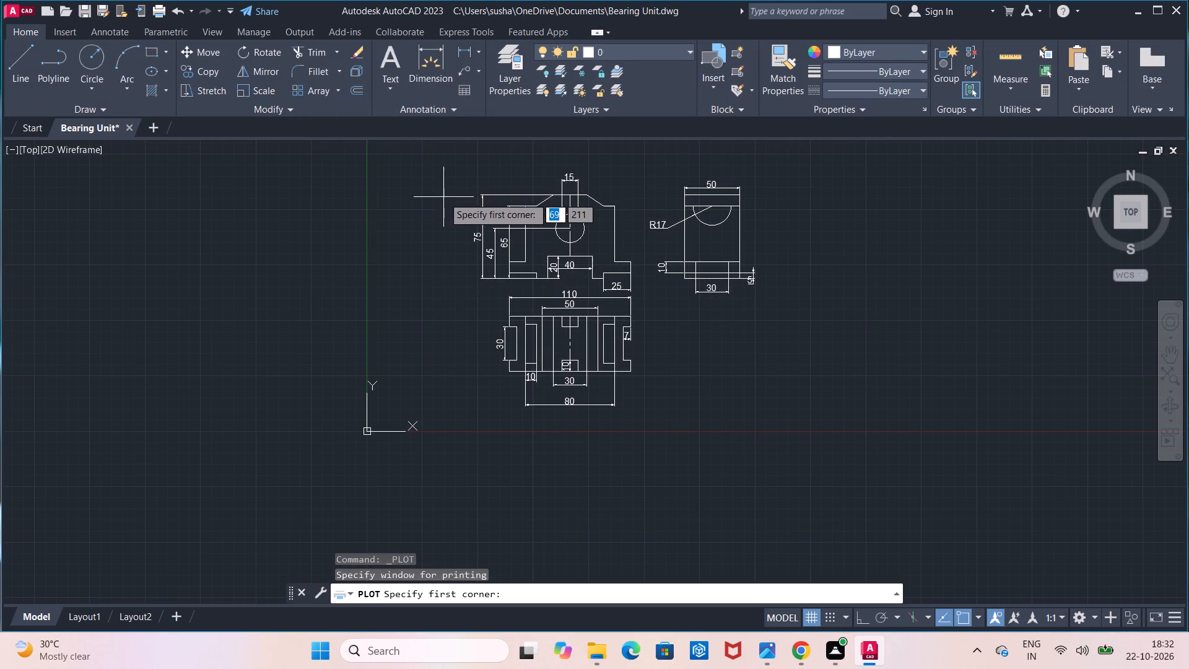
click(433, 152)
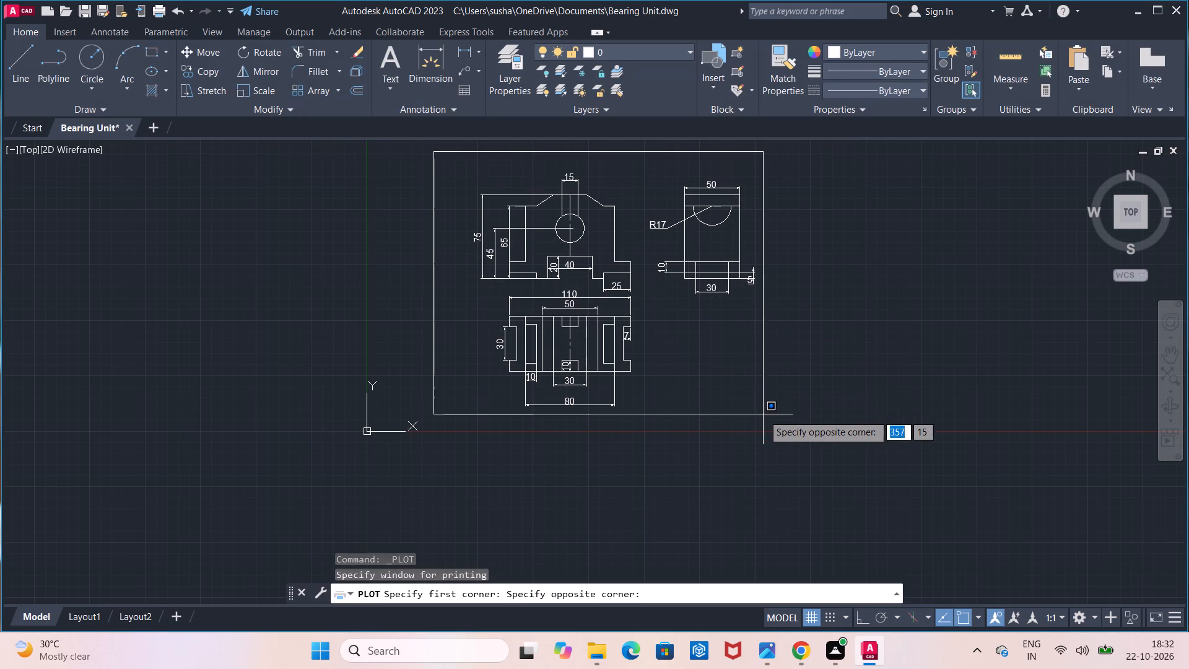
click(771, 421)
Plot the drawing with the DWG To PDF.pc3 plotter to Bearing Unit-Model.pdf in the Documents folder, then close the opened PDF.
click(561, 216)
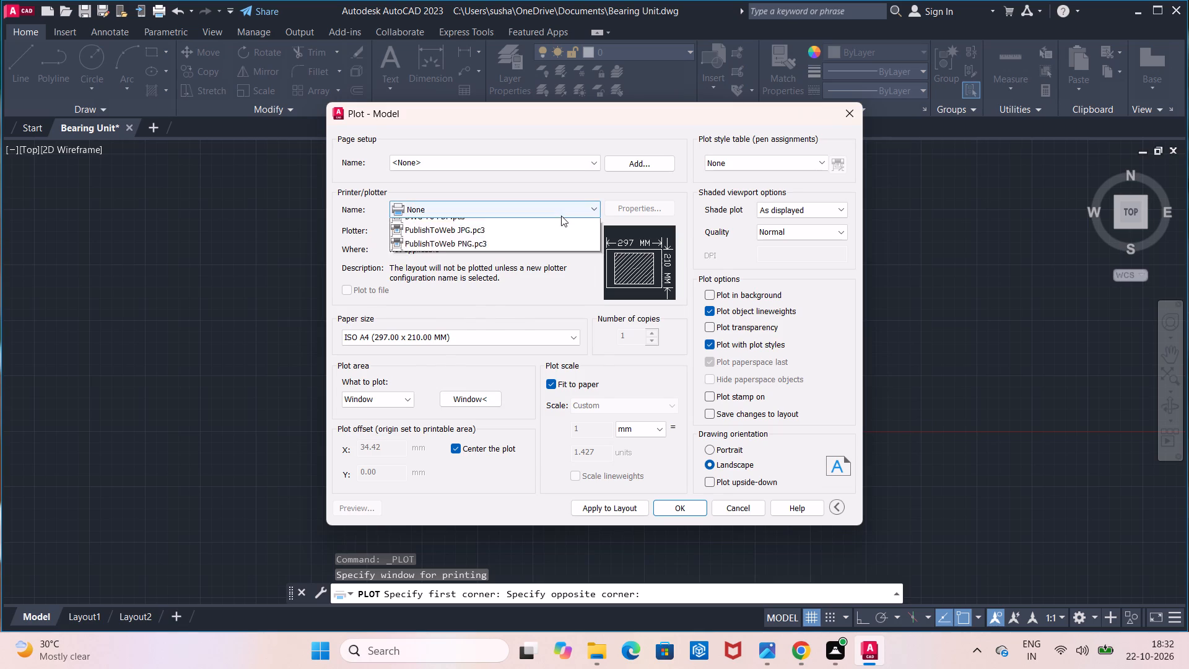
click(516, 357)
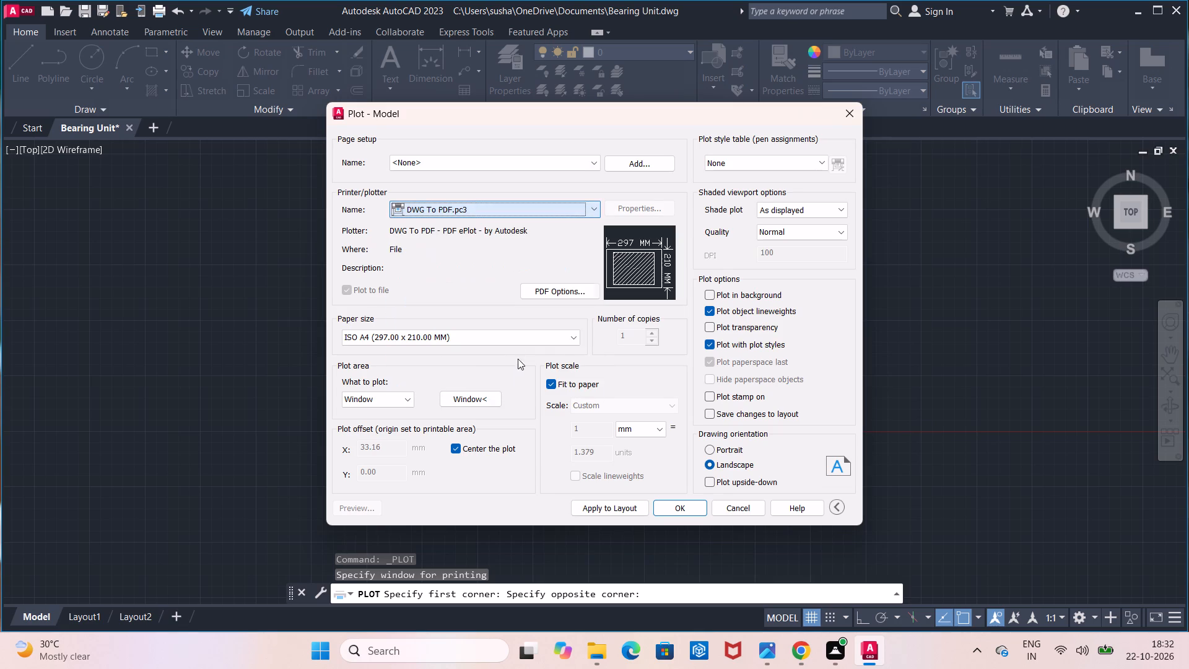
click(682, 507)
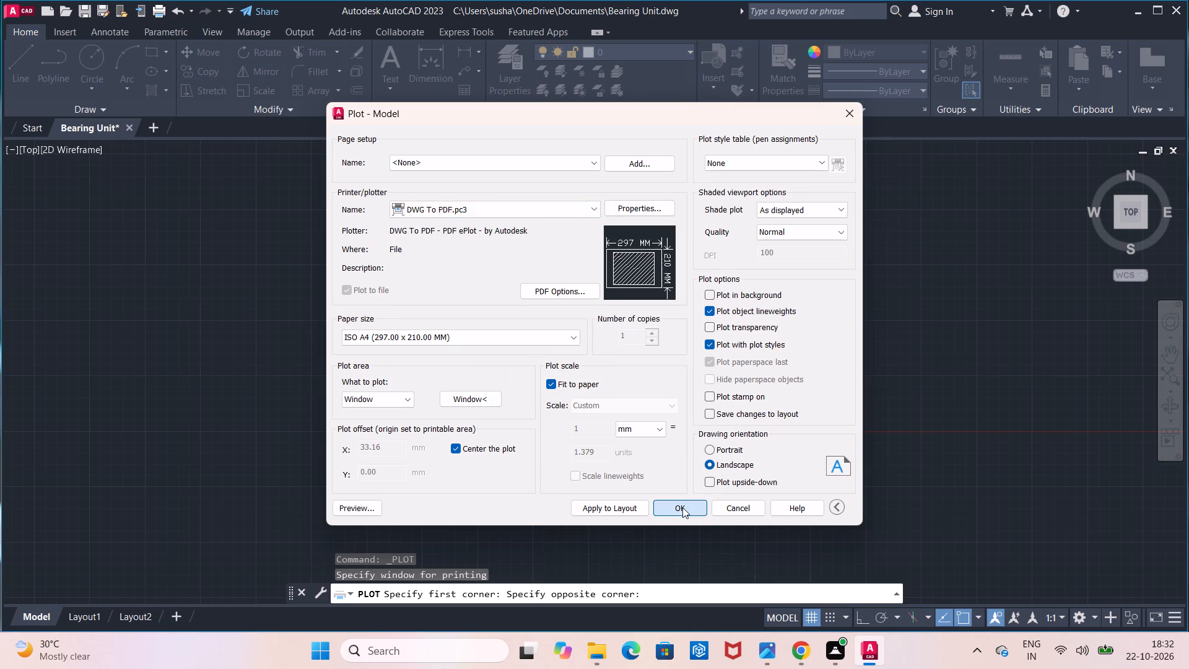
click(793, 468)
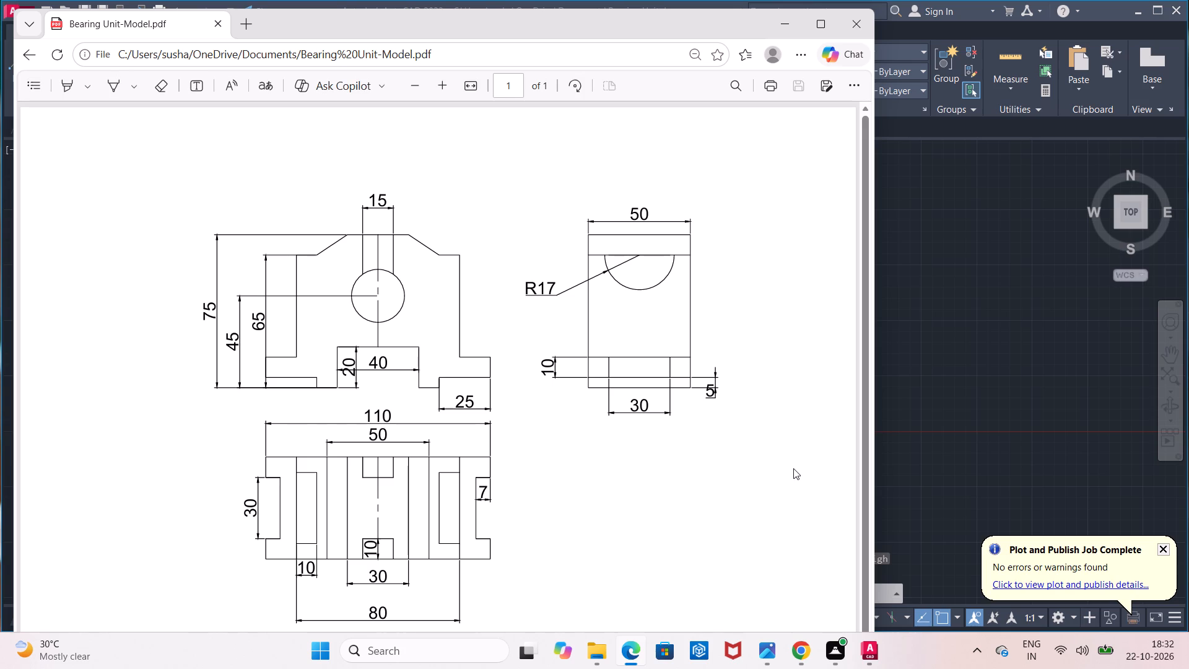
scroll(673, 360, down, 3)
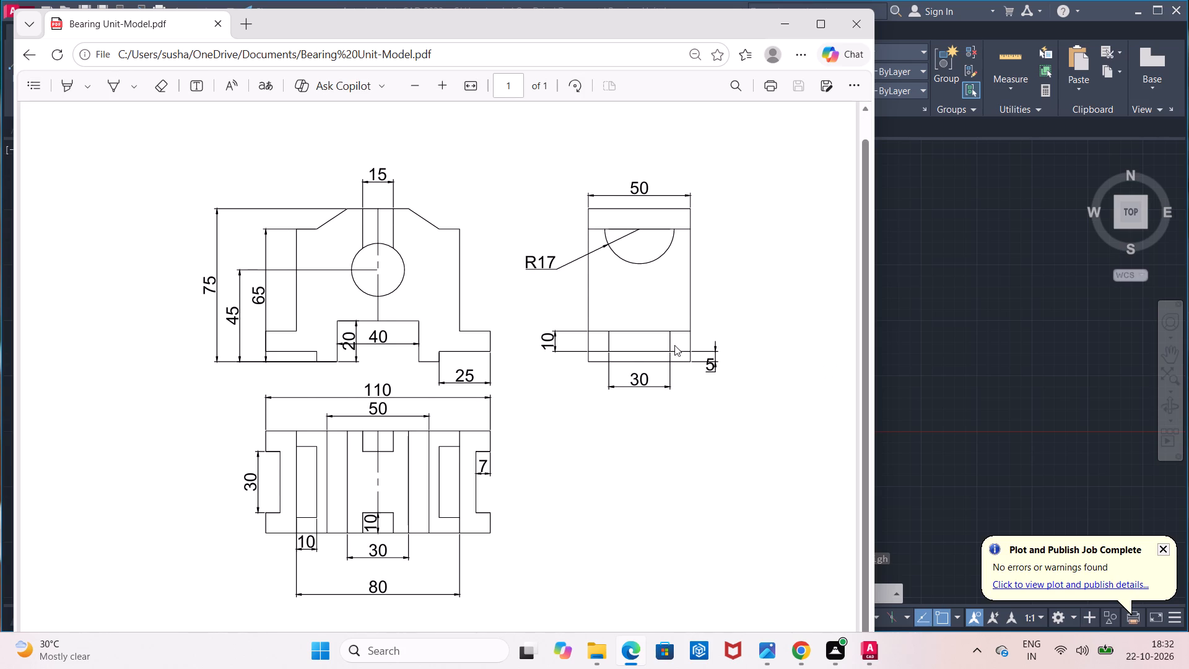
scroll(677, 341, up, 2)
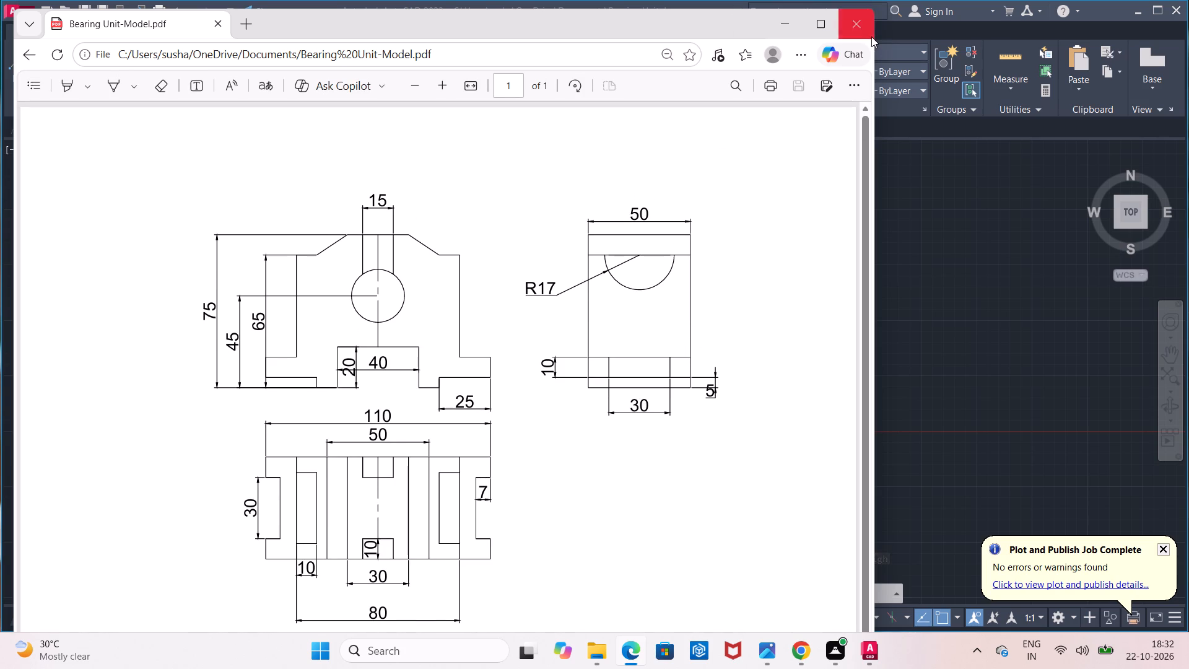
click(871, 37)
Close the Bearing Unit drawing and exit AutoCAD.
click(1182, 4)
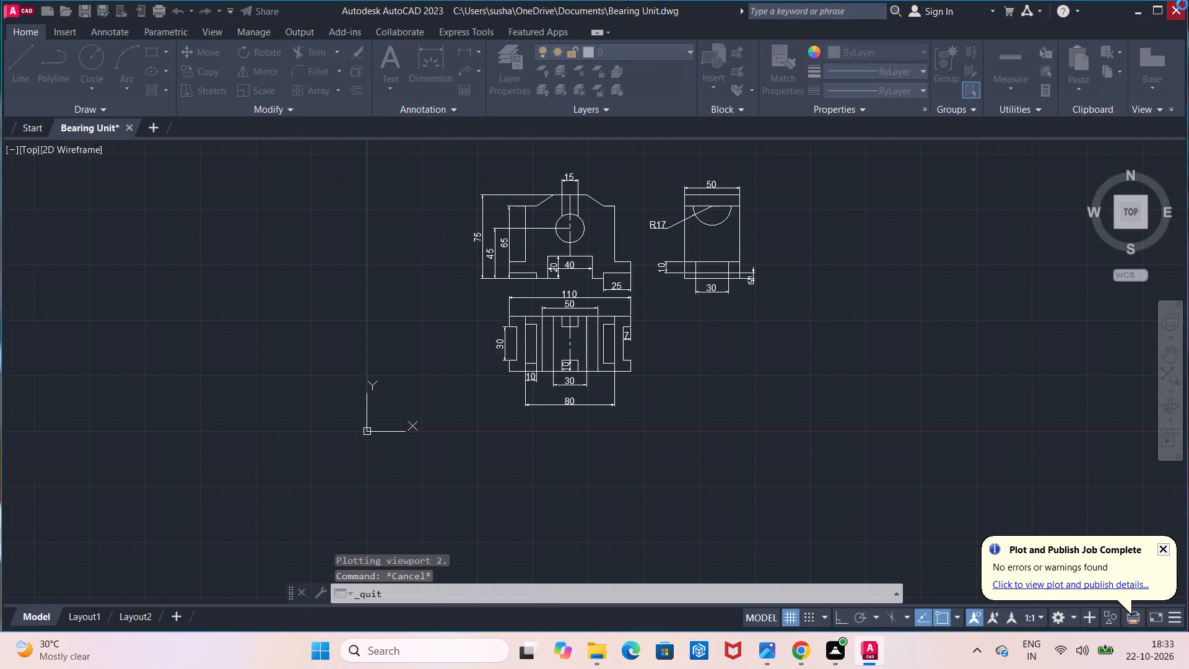
click(559, 353)
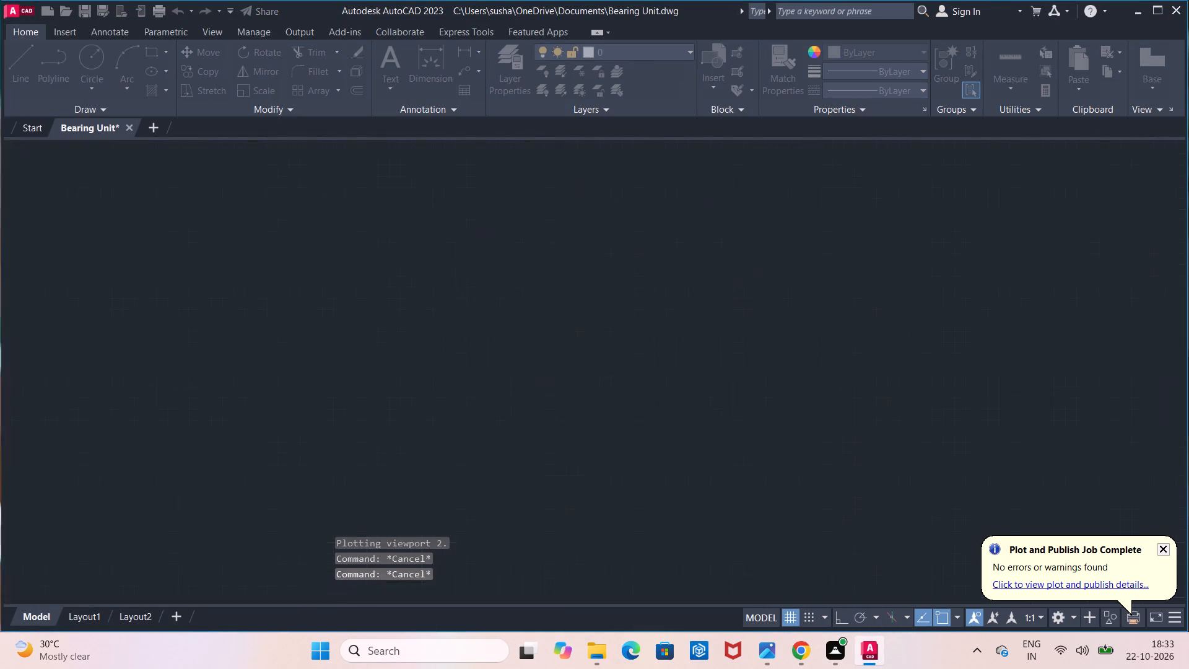